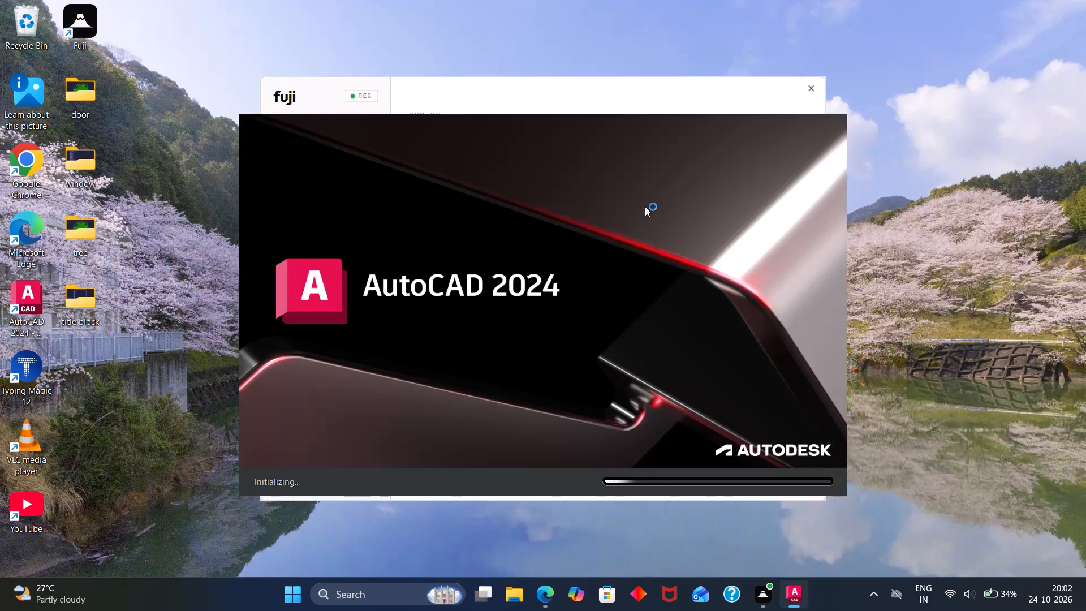
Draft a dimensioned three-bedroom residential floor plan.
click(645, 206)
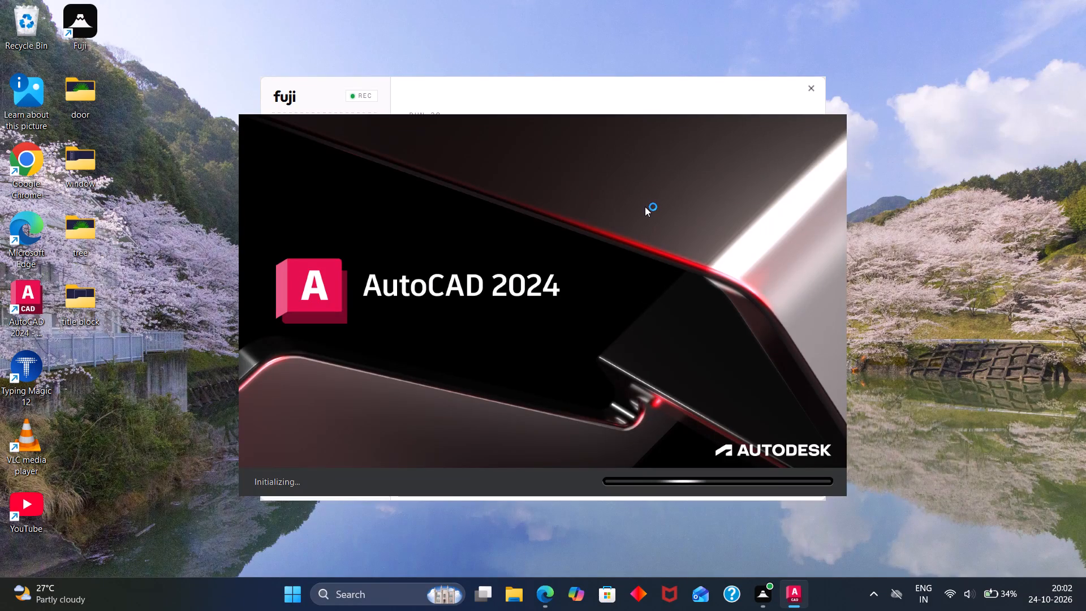
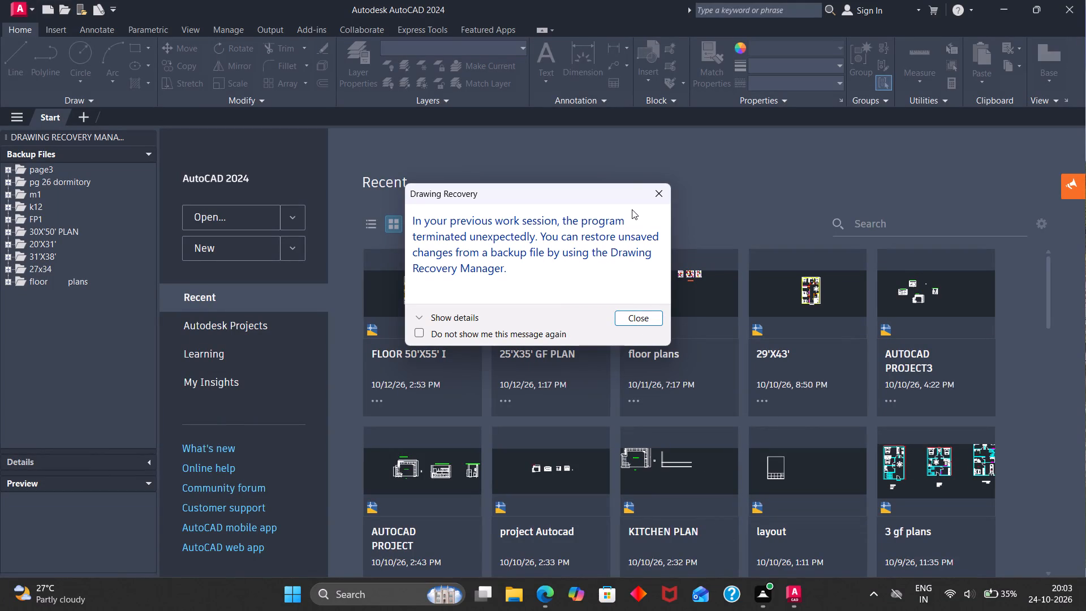
Dismiss the drawing recovery and DWG association notices and create a new blank drawing, closing the backup reminder.
click(662, 194)
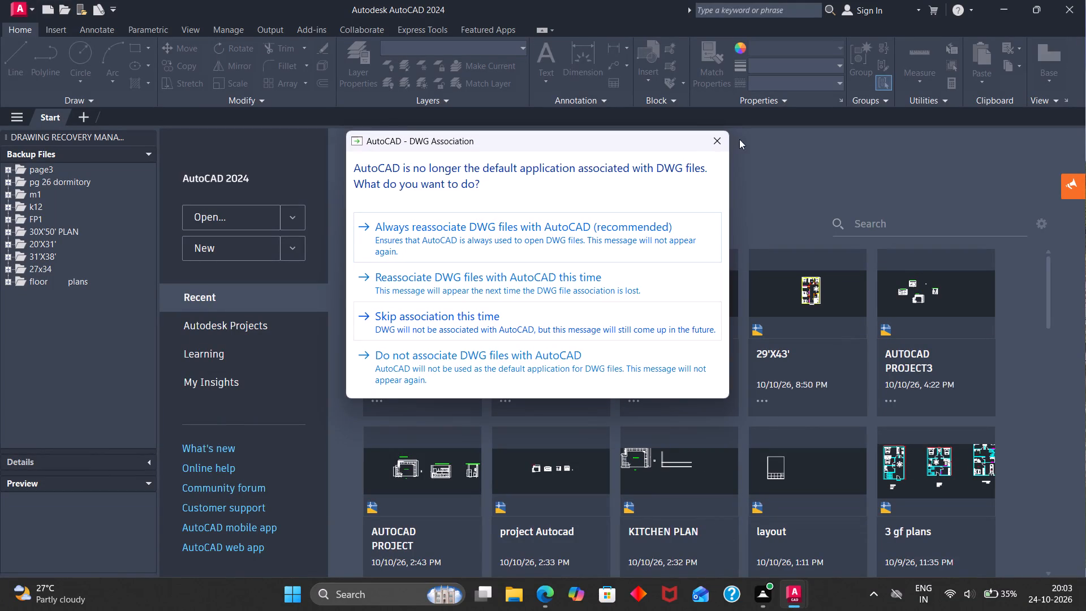
click(714, 140)
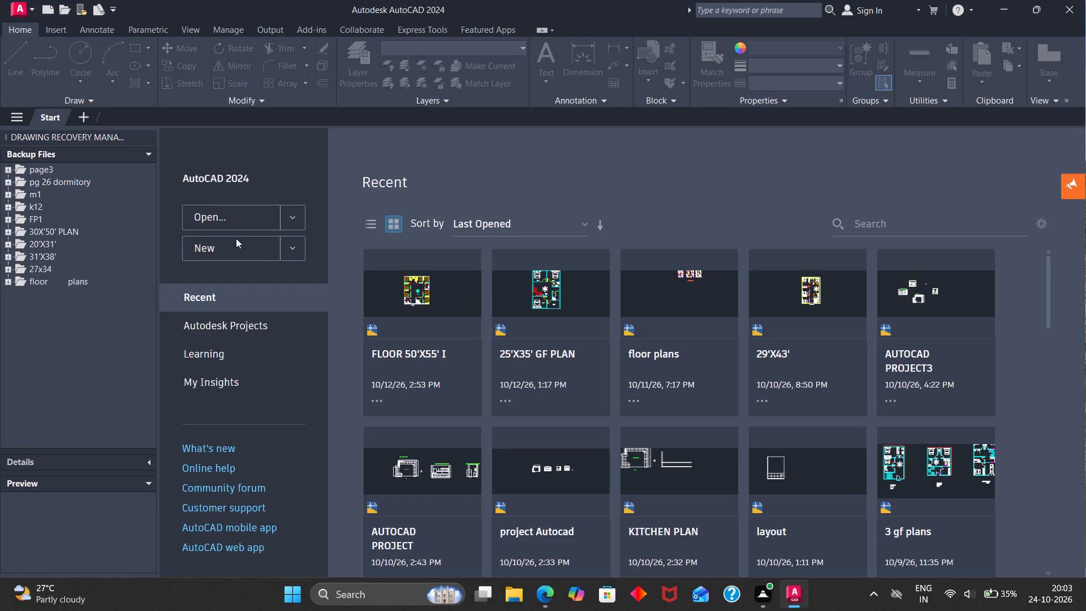
click(251, 252)
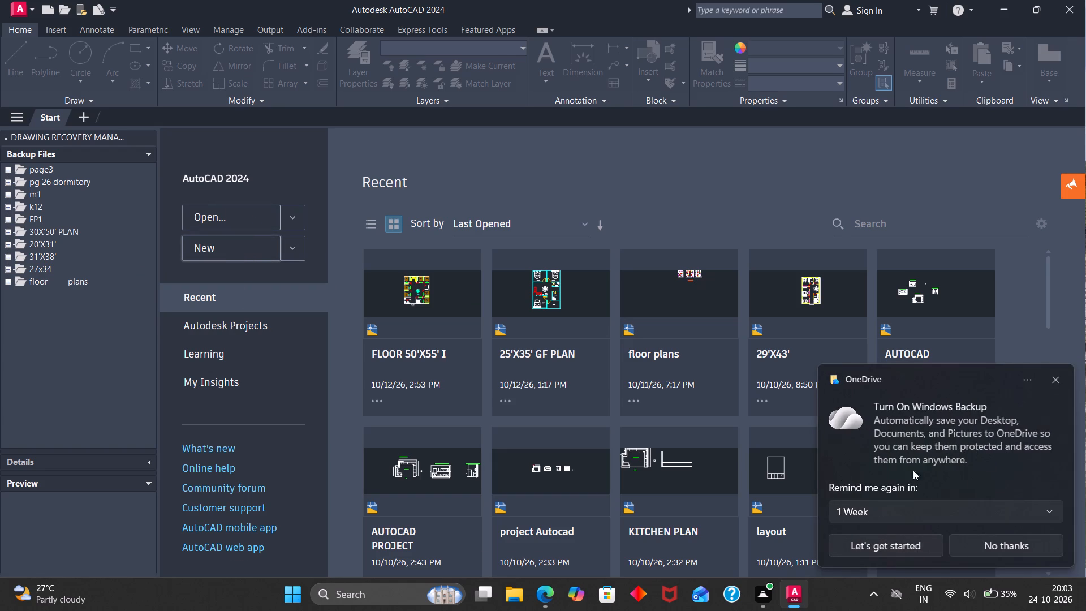
click(1054, 384)
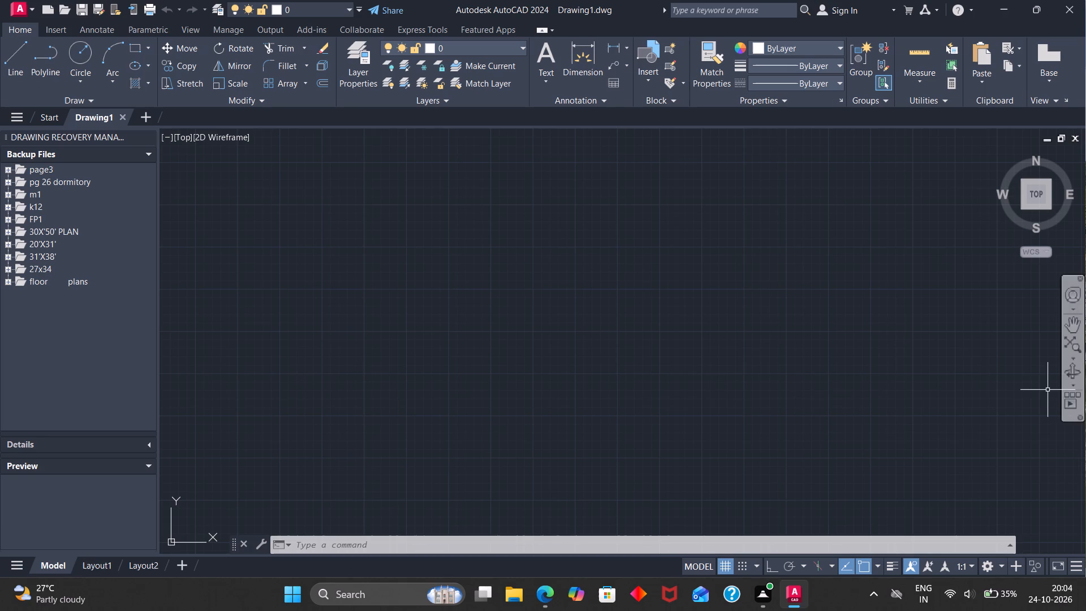
Configure the drawing units to Engineering length with 0'-0.0" precision and an insertion scale of inches.
text(un)
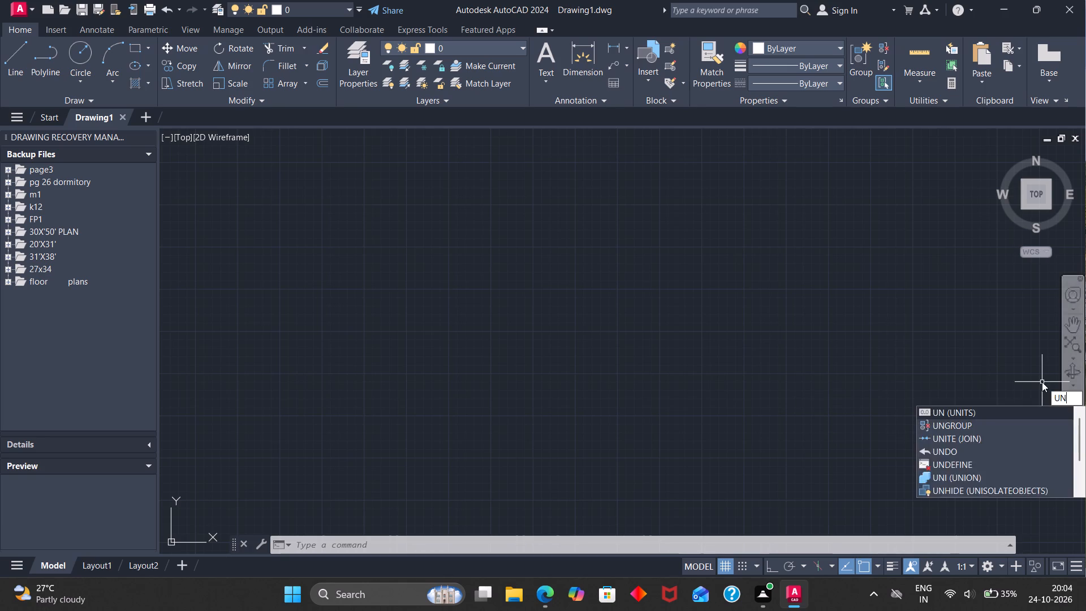
key(Return)
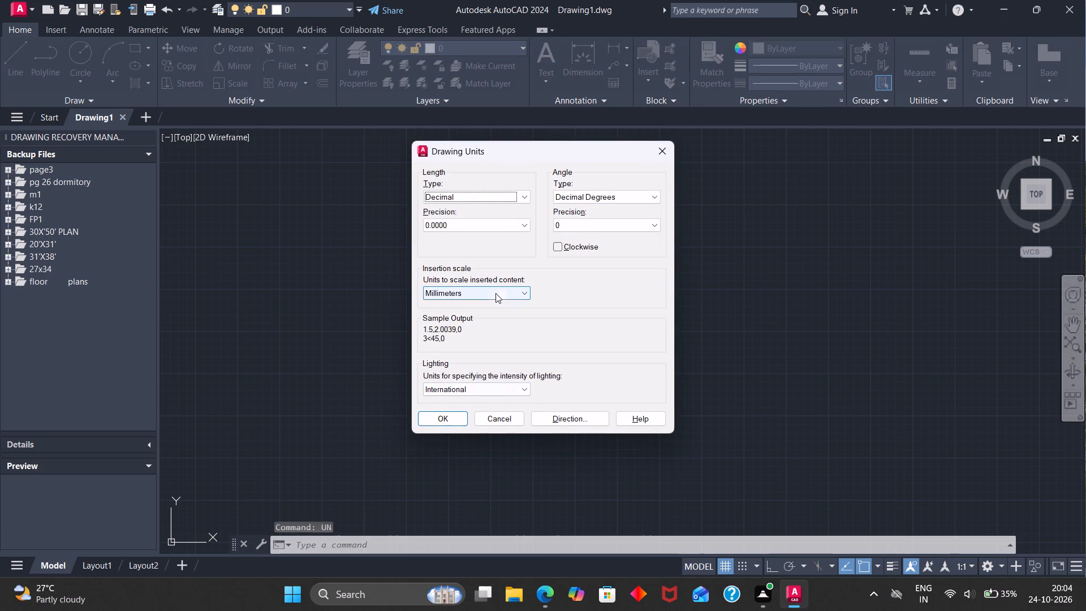
click(492, 199)
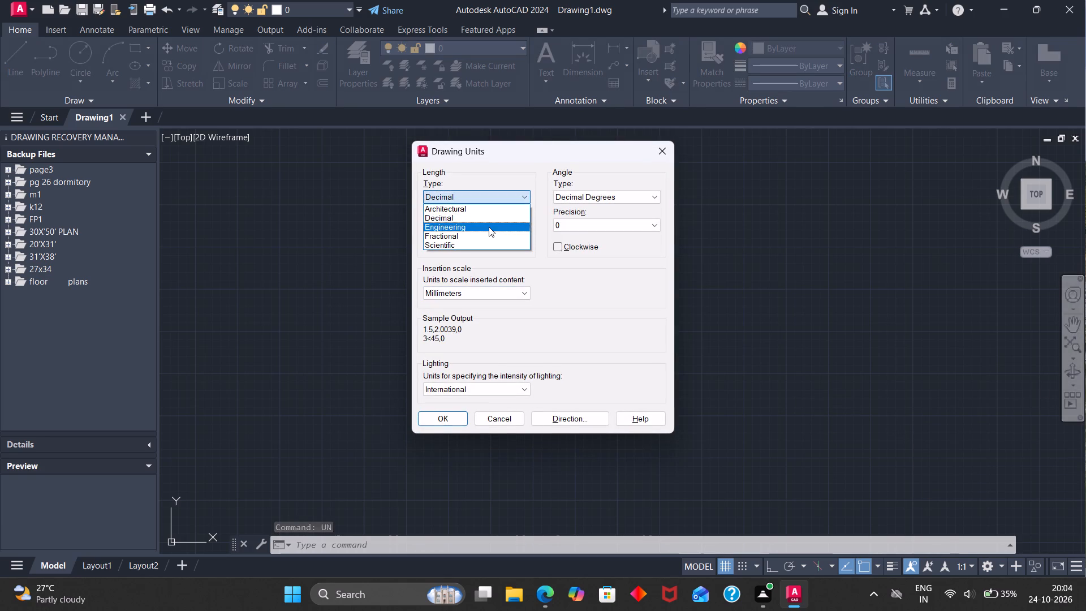
click(489, 227)
click(489, 227)
click(483, 246)
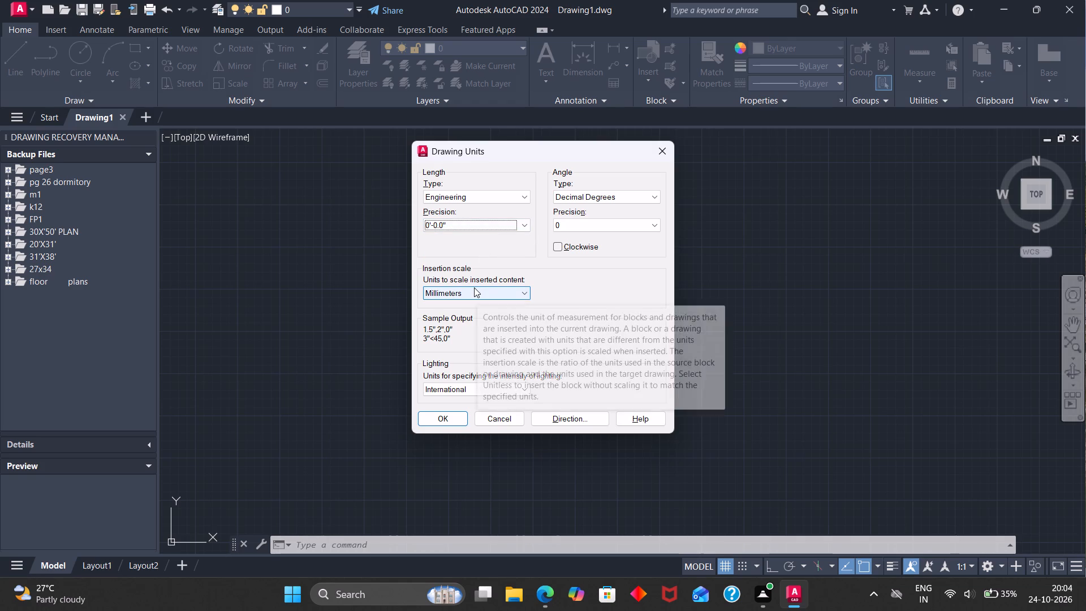
click(471, 296)
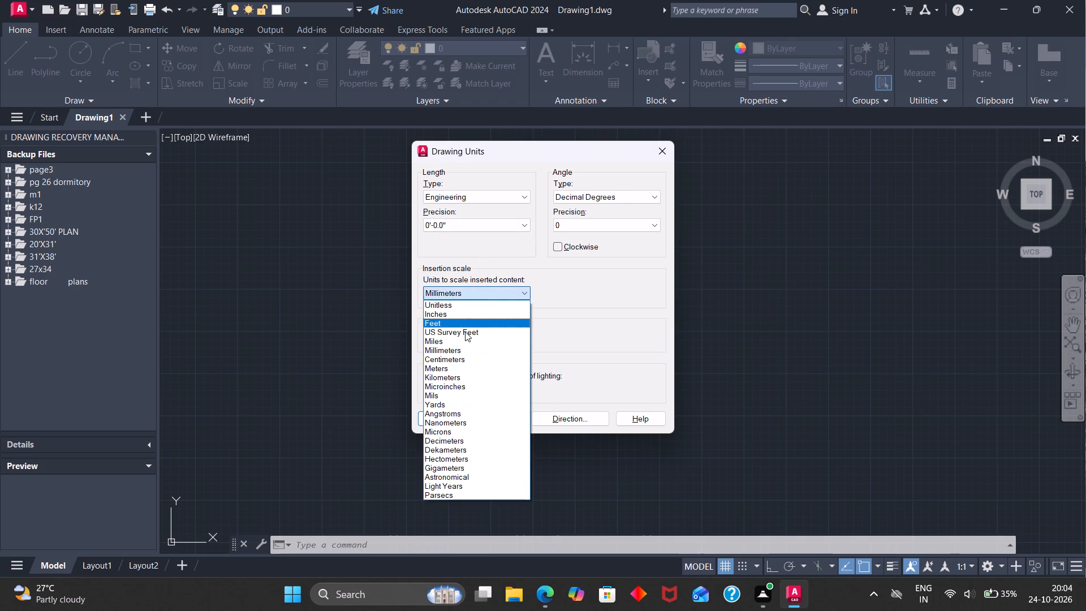
click(464, 316)
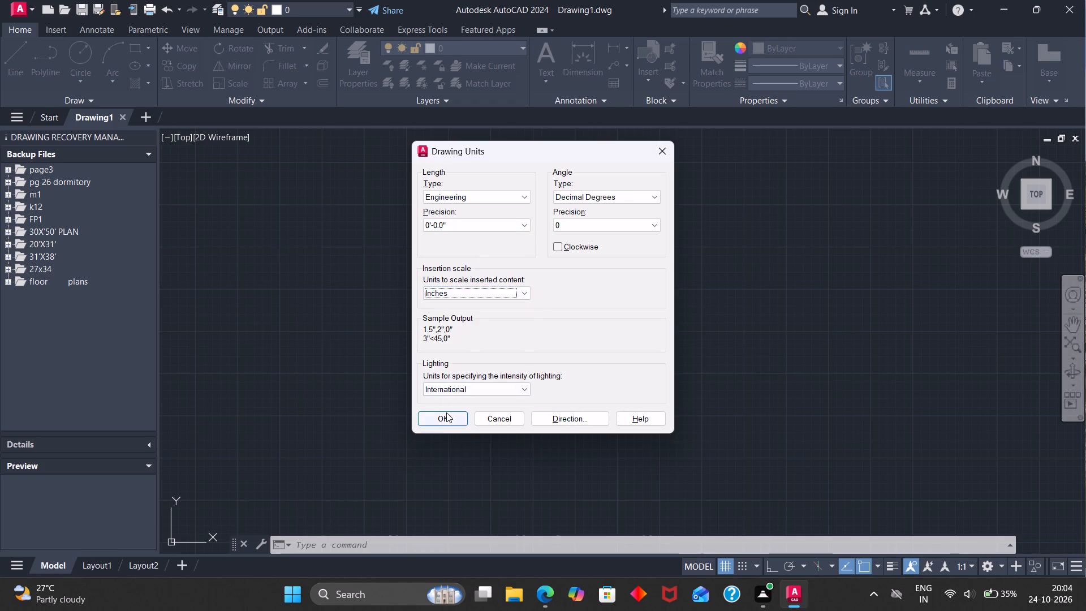
click(446, 412)
Modify the ISO-25 dimension style so its primary linear units use the Engineering format with 0'-0.0" precision.
key(d)
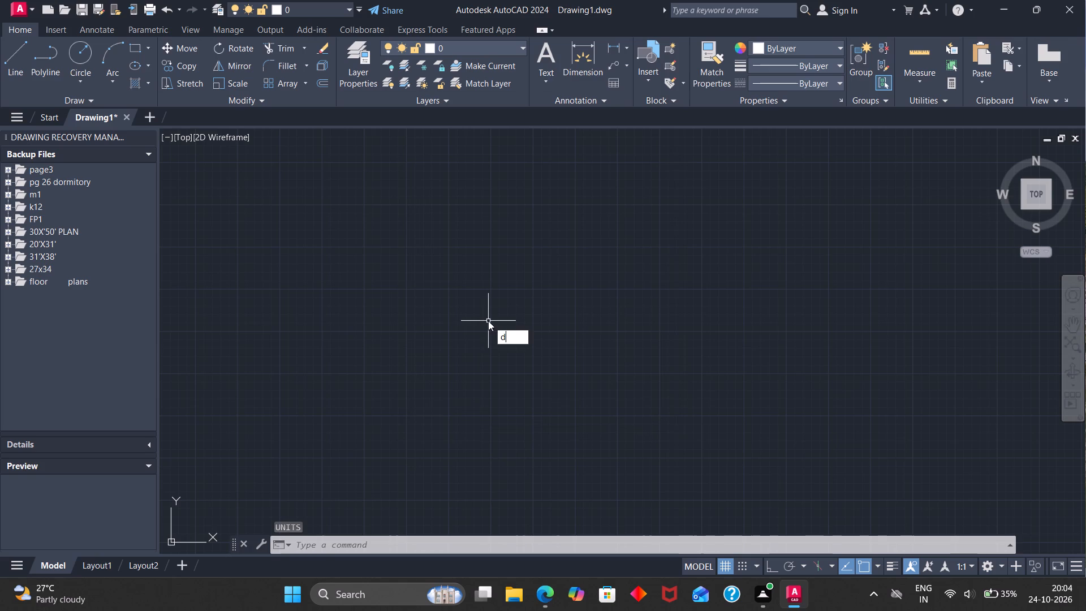
key(Return)
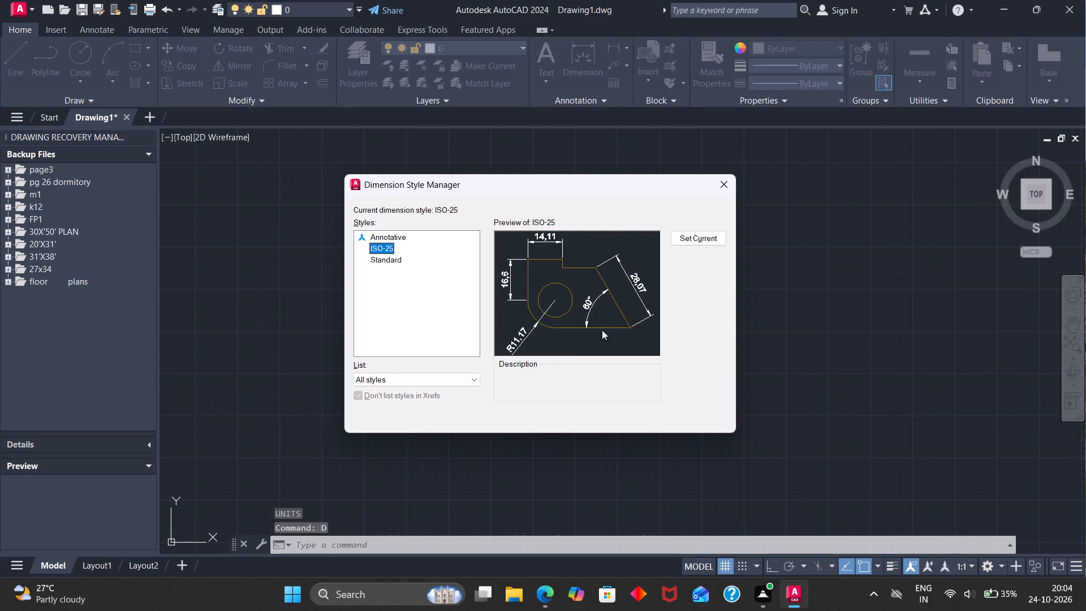
click(714, 277)
click(706, 284)
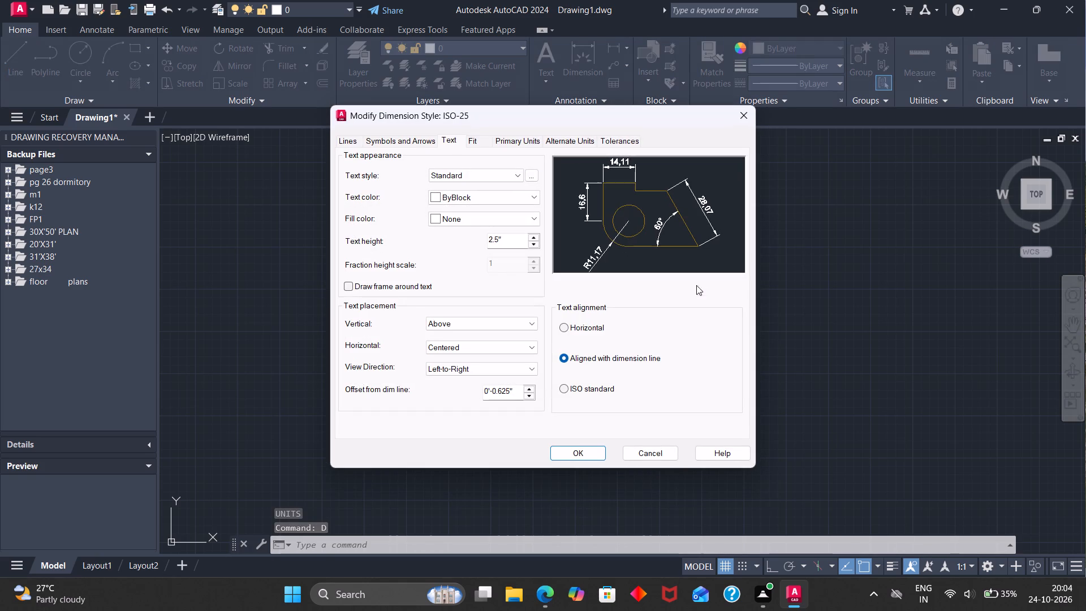
click(516, 143)
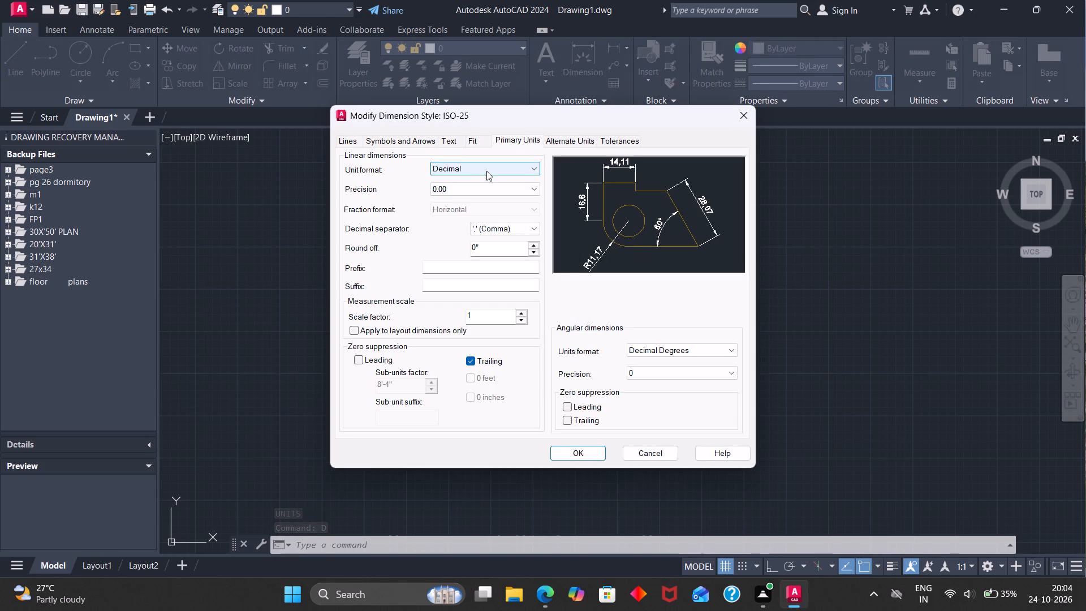
click(486, 171)
click(473, 201)
click(475, 187)
click(470, 212)
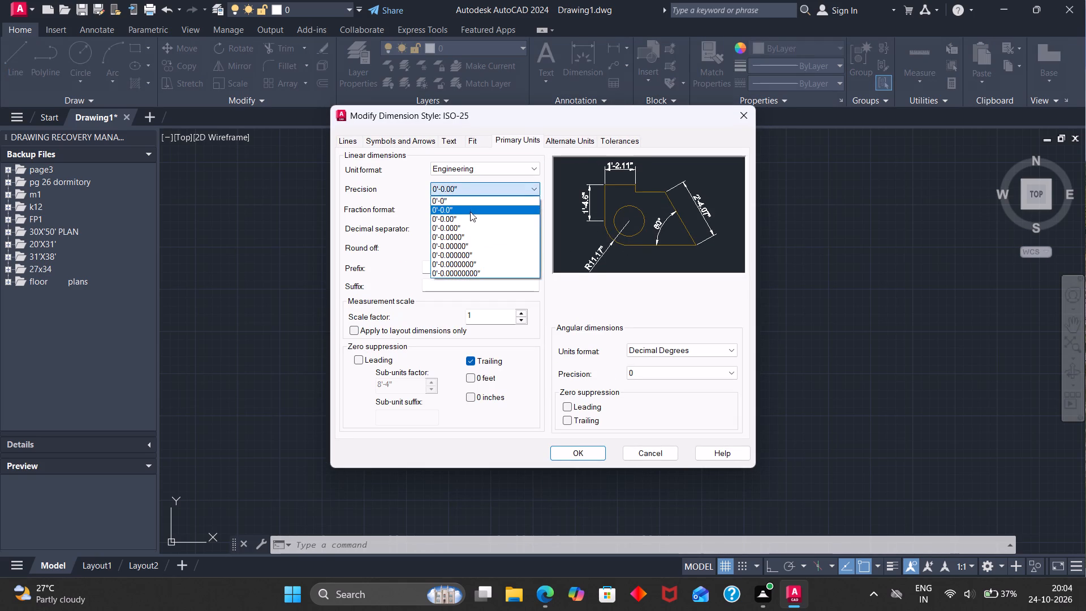
Set the dimension style's center mark size to 4.5".
click(424, 137)
triple_click(491, 326)
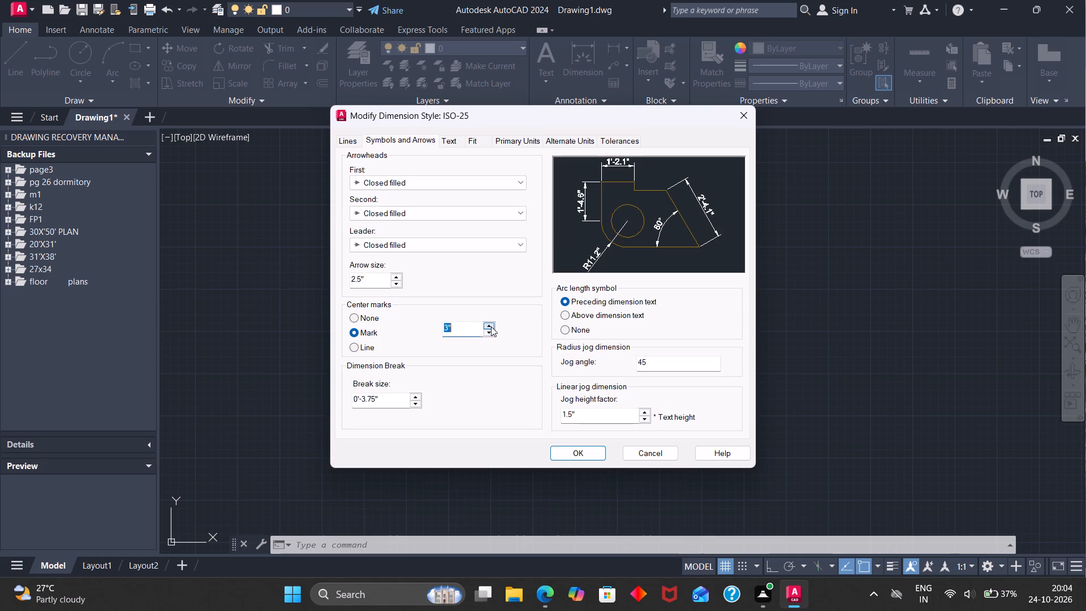
click(491, 326)
click(384, 145)
Set the dimension text height to 4.5", accept the style changes and make ISO-25 the current dimension style.
click(445, 143)
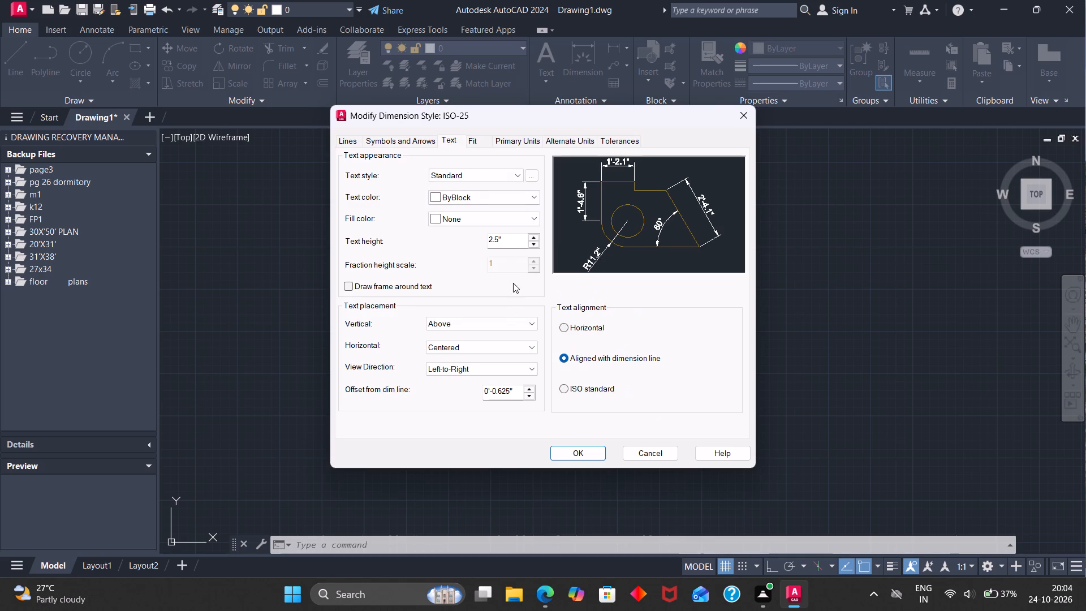
triple_click(533, 234)
click(533, 234)
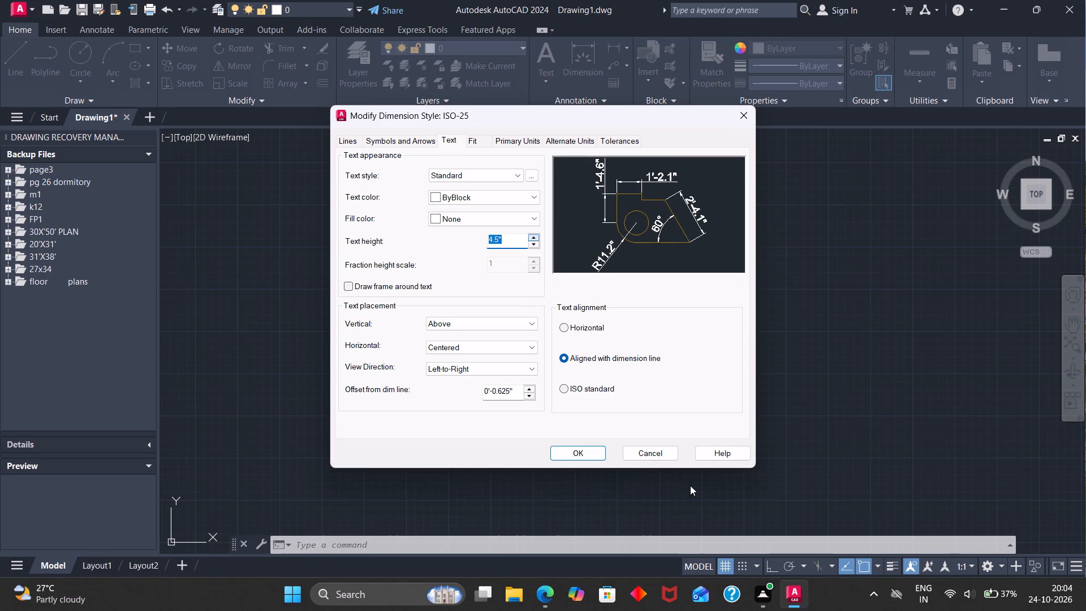
click(578, 459)
click(715, 240)
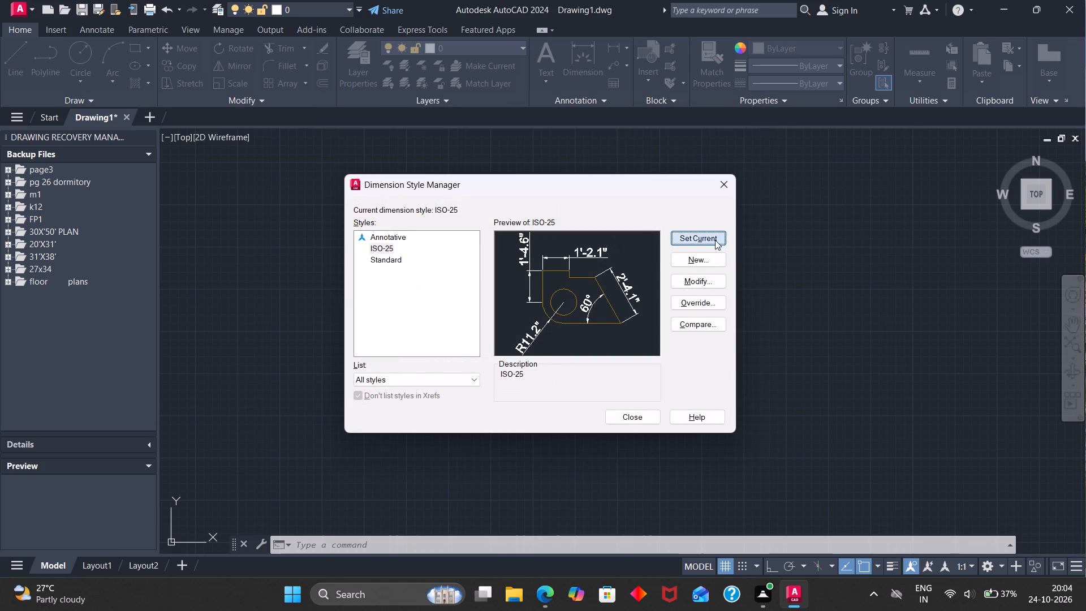
click(639, 422)
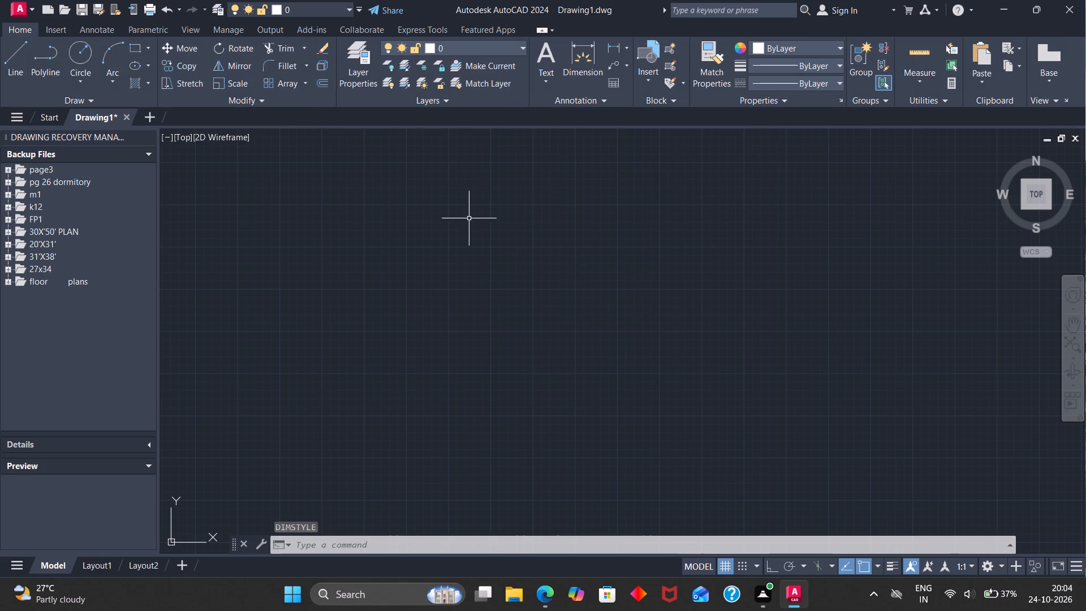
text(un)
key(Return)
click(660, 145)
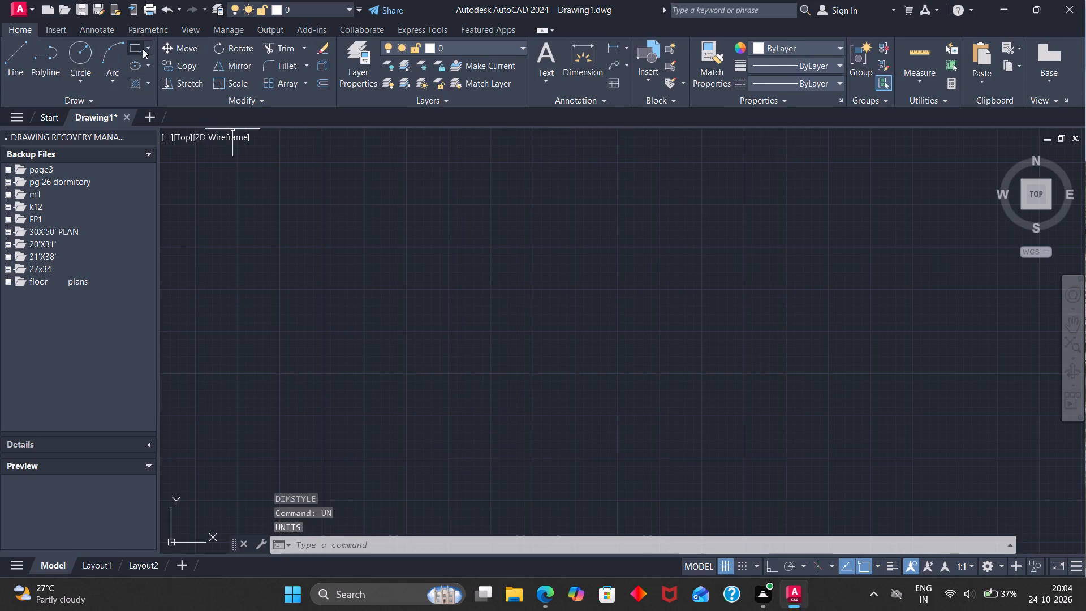
Draw a rectangle 27'6" wide by 38'6" high in the empty drawing area.
click(141, 49)
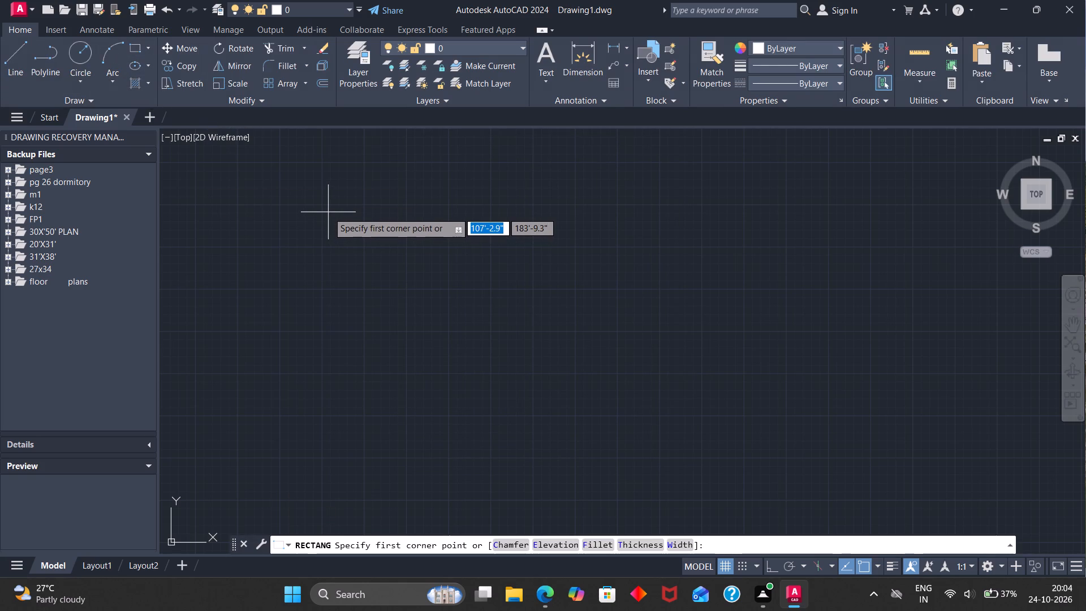
click(328, 212)
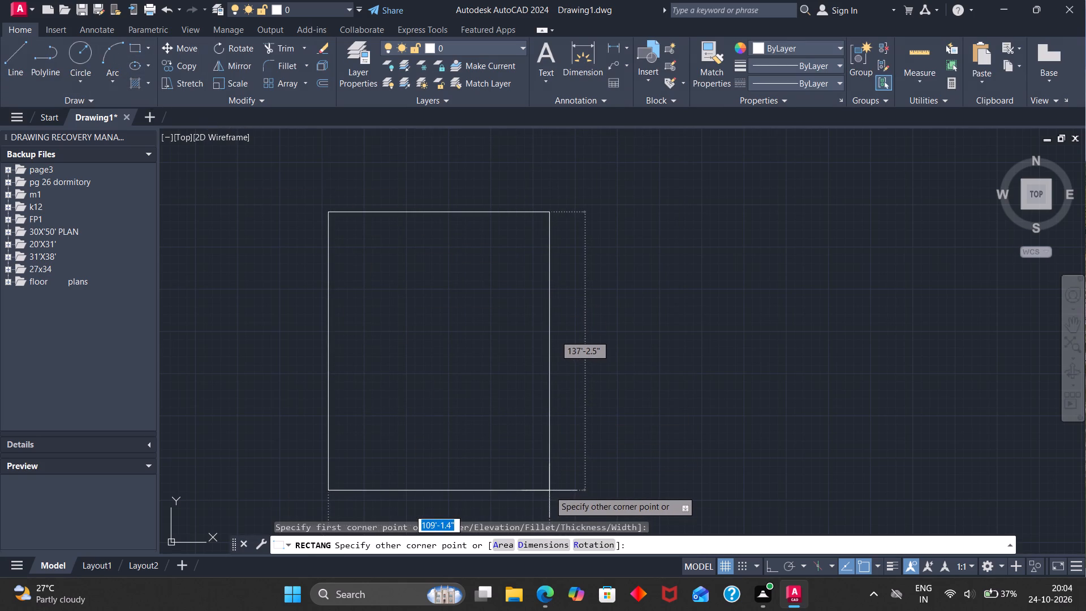
text(27')
key(6)
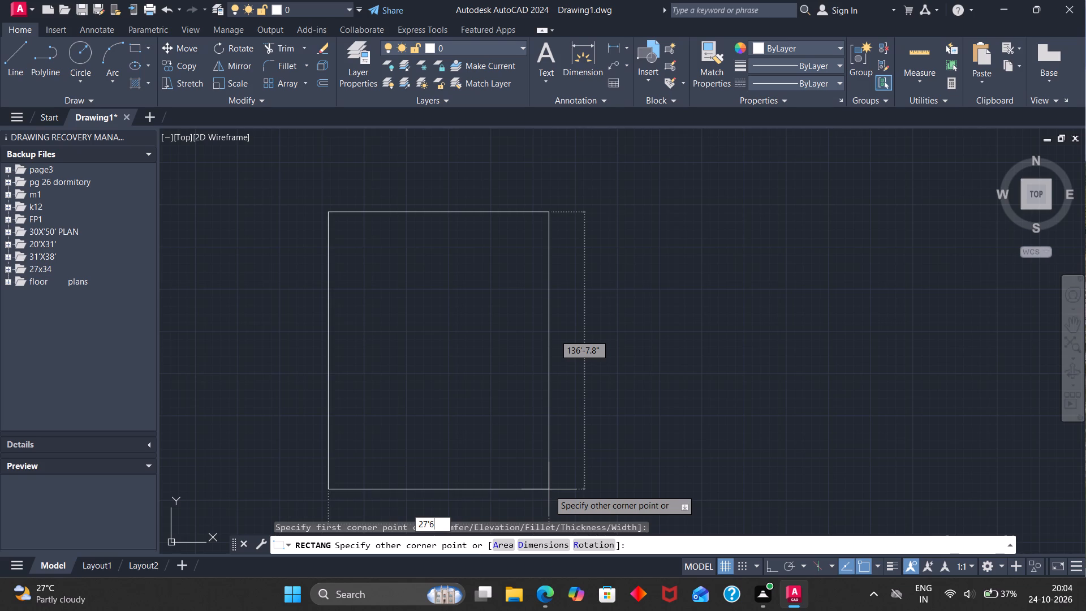
key(comma)
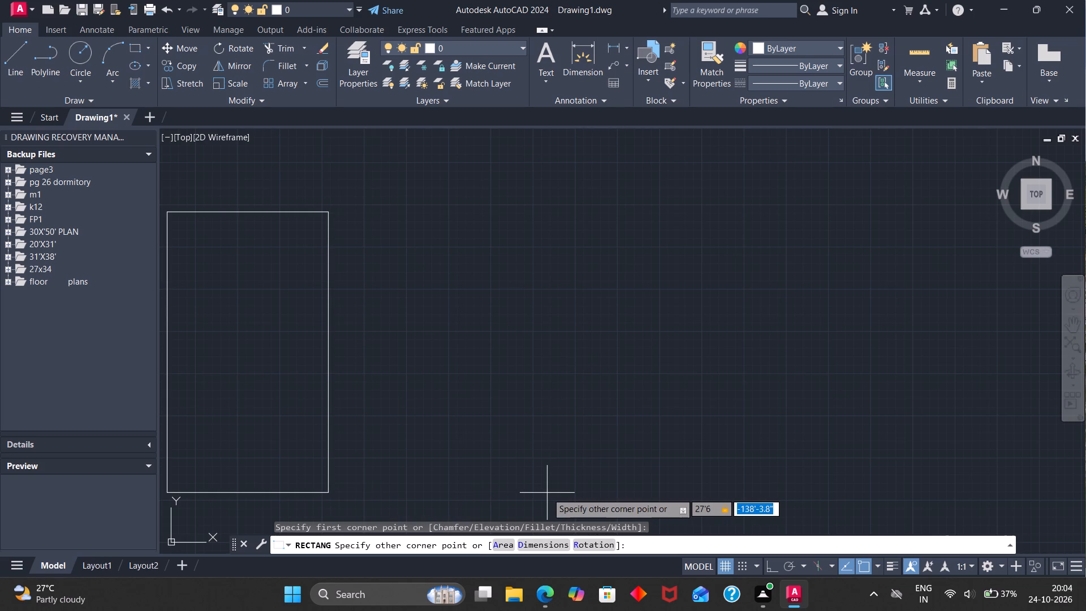
text(38'6)
key(Return)
Offset the rectangle 9" inward to form the outer wall thickness.
scroll(403, 238, down, 2)
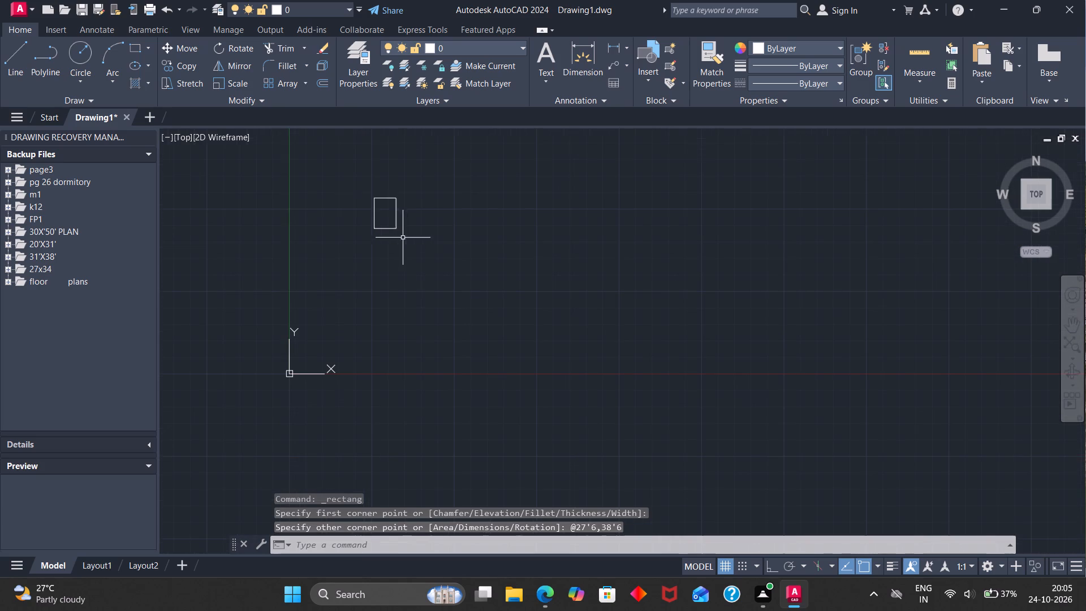
scroll(394, 198, up, 8)
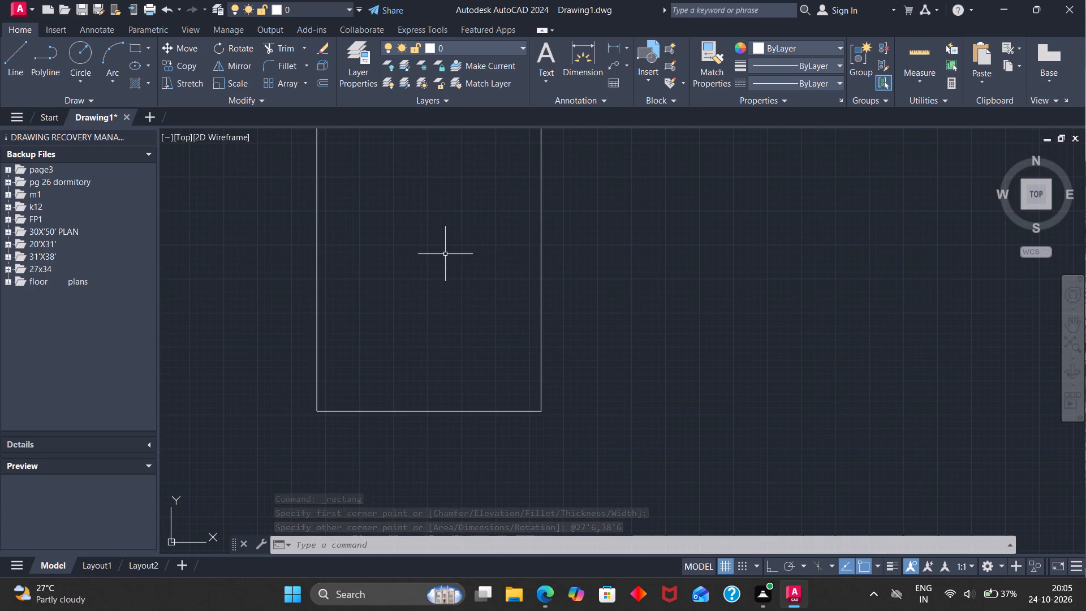
key(o)
key(Return)
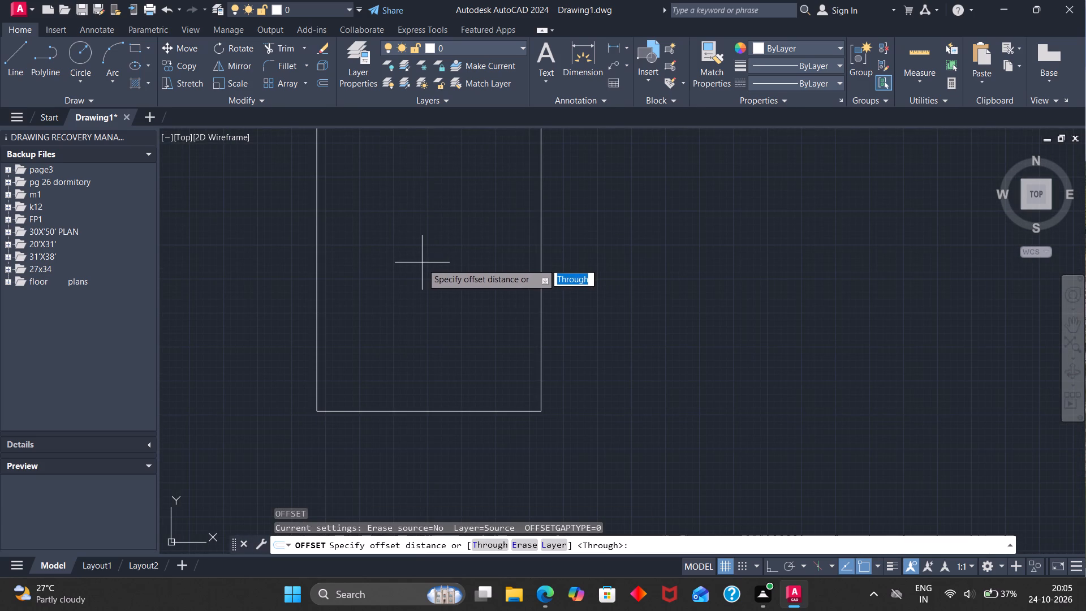
key(9)
key(Return)
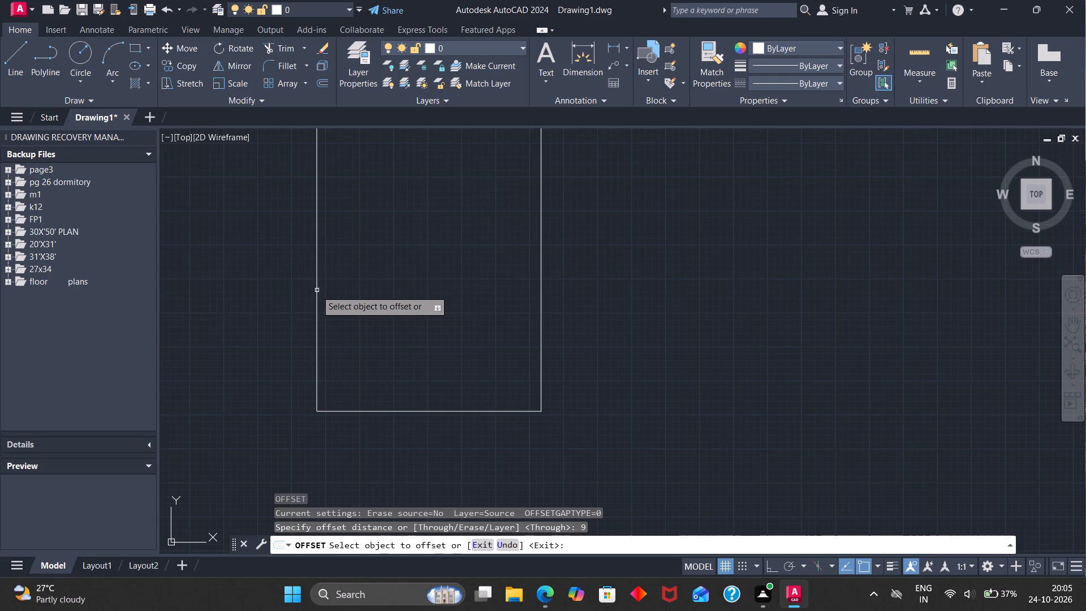
drag(316, 291, 348, 289)
click(350, 289)
scroll(350, 289, down, 7)
scroll(350, 288, up, 3)
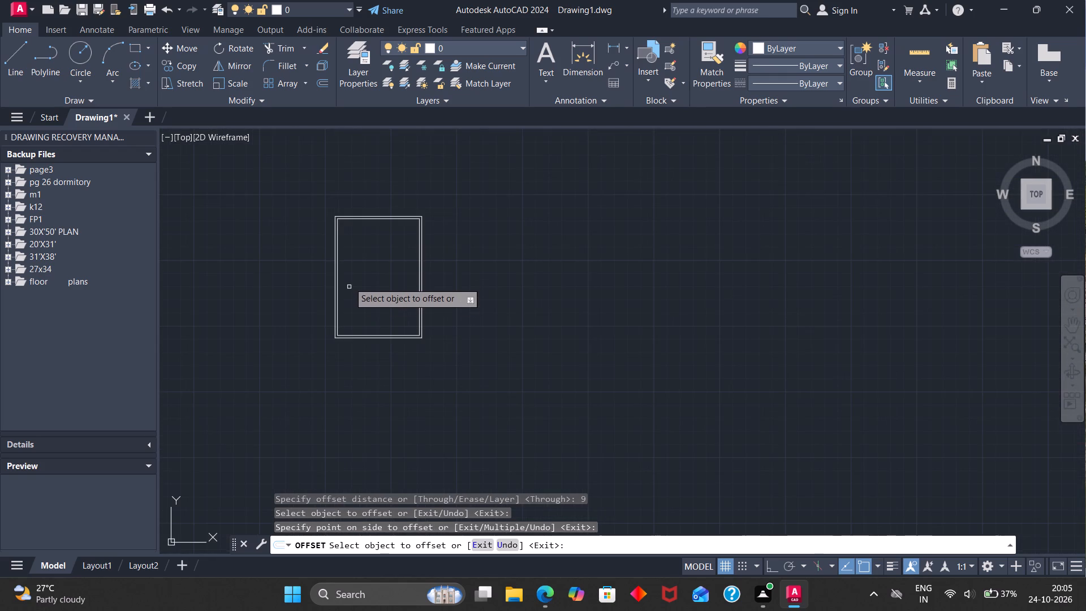
scroll(351, 267, up, 1)
key(Escape)
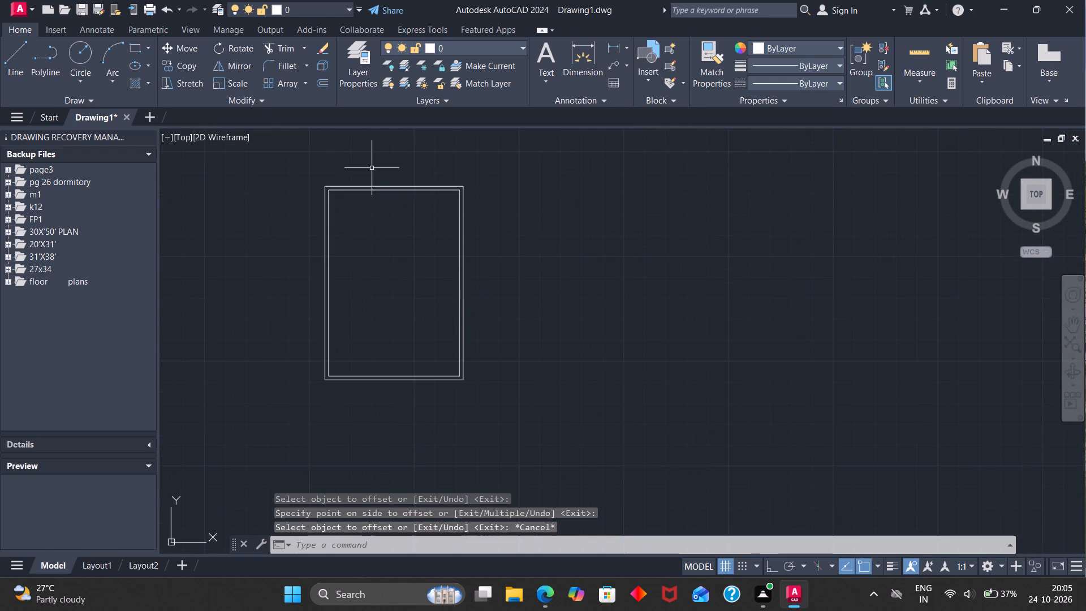
Explode both the outer and the inner offset rectangle into separate lines.
drag(370, 165, 313, 345)
key(x)
key(Return)
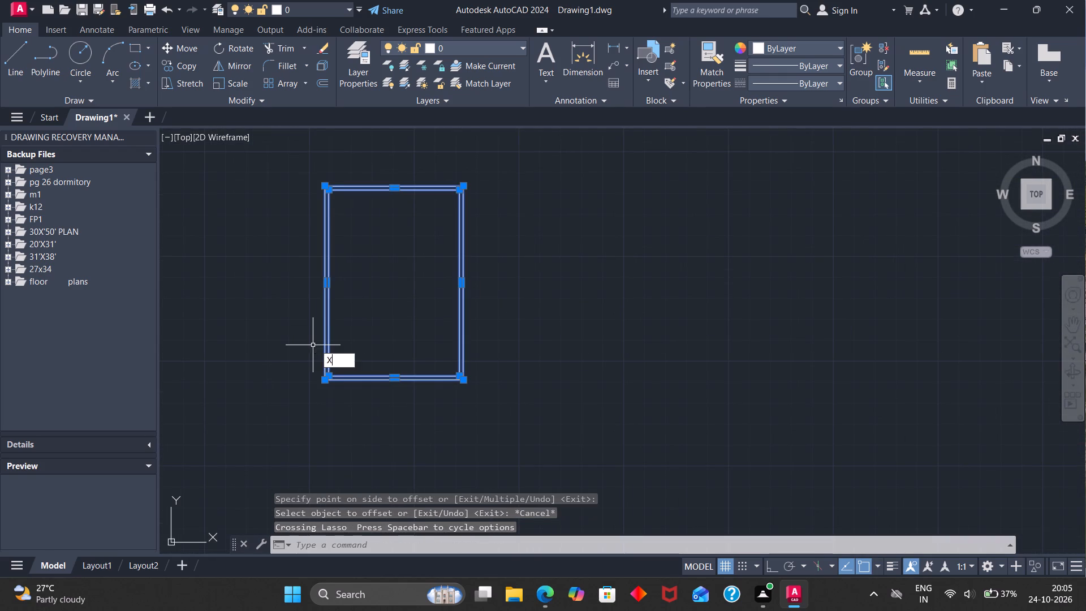
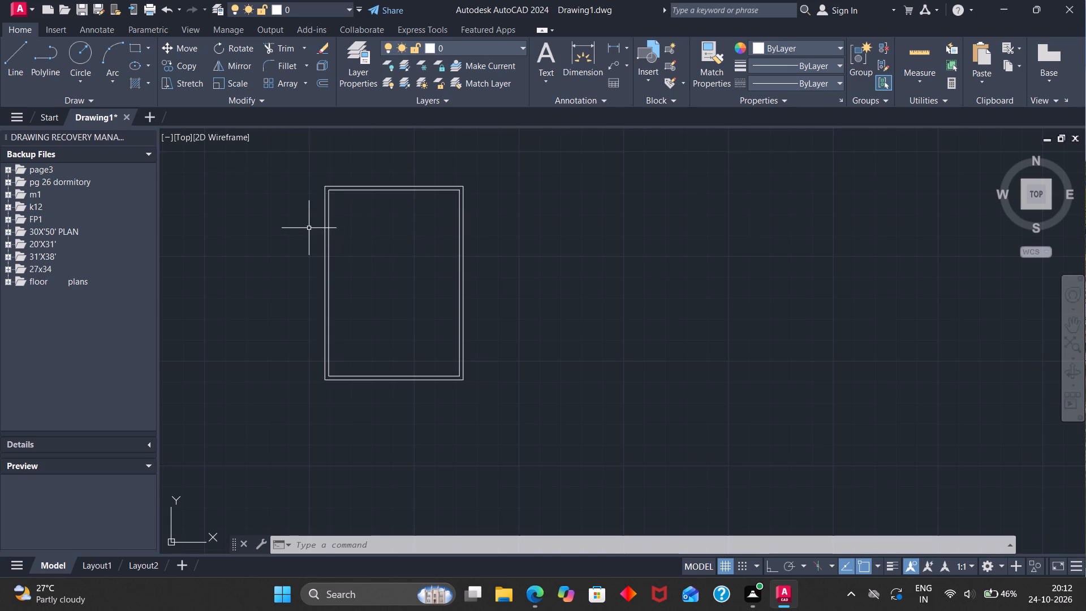
Offset the inner left wall line 12'6" to the right, and offset the new line 4" to form a vertical partition wall.
key(o)
key(Return)
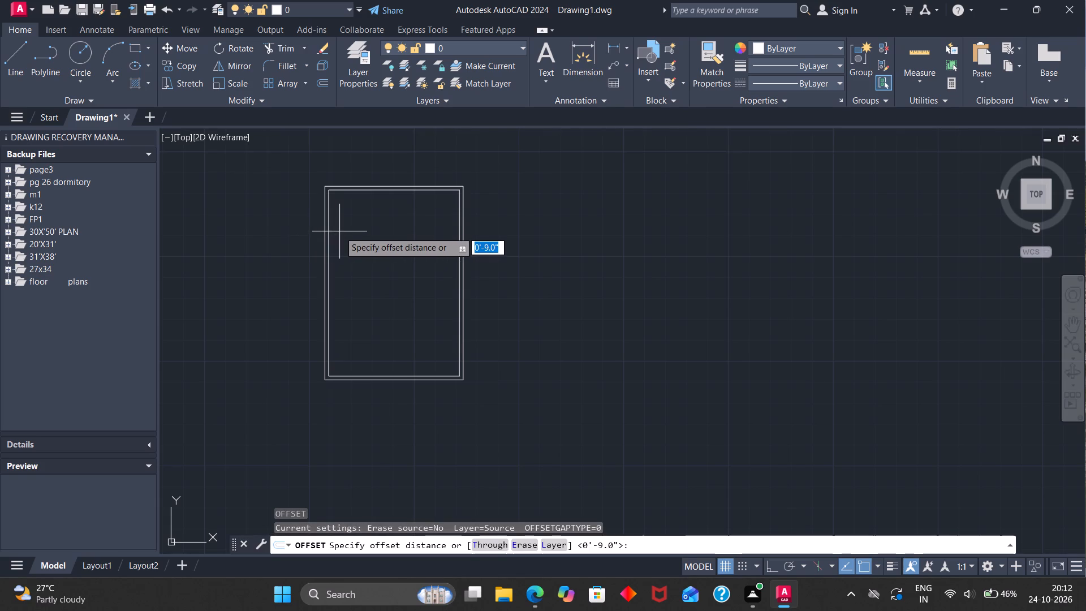
key(1)
key(2)
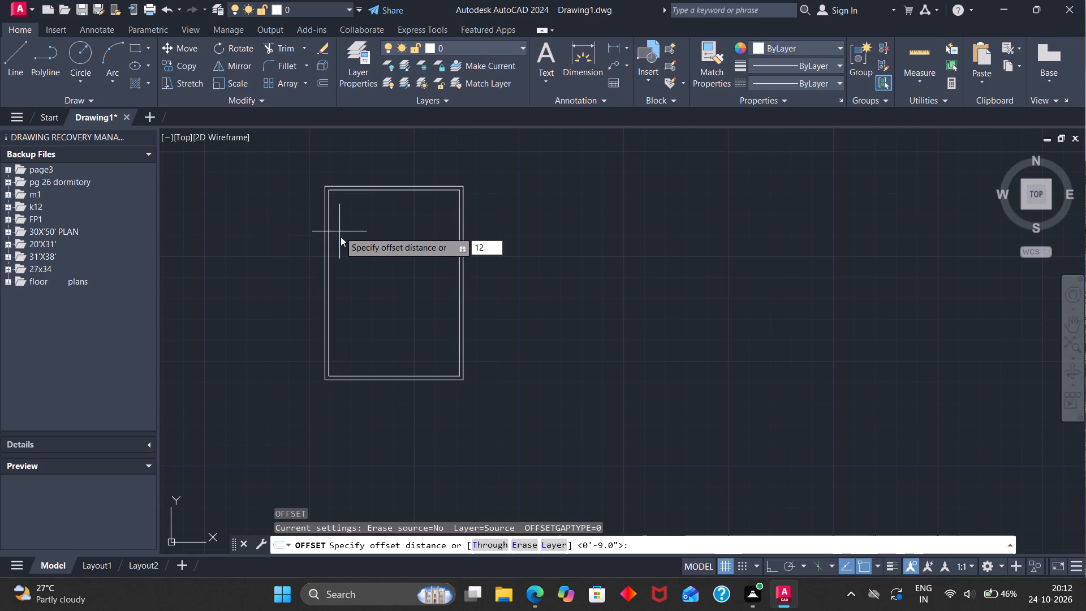
key(apostrophe)
key(6)
key(Return)
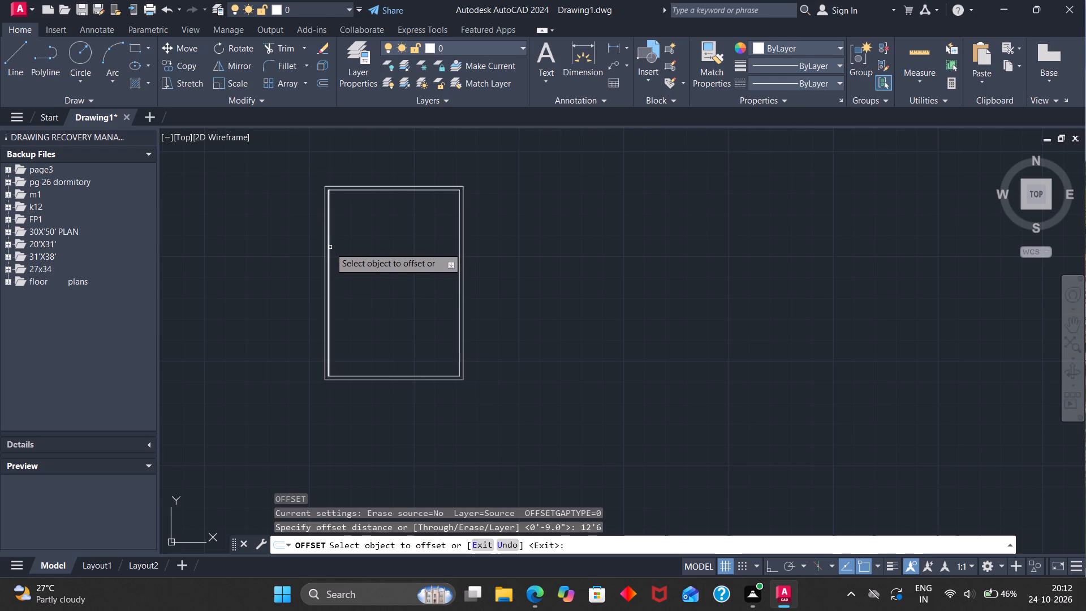
click(330, 248)
click(356, 246)
click(393, 238)
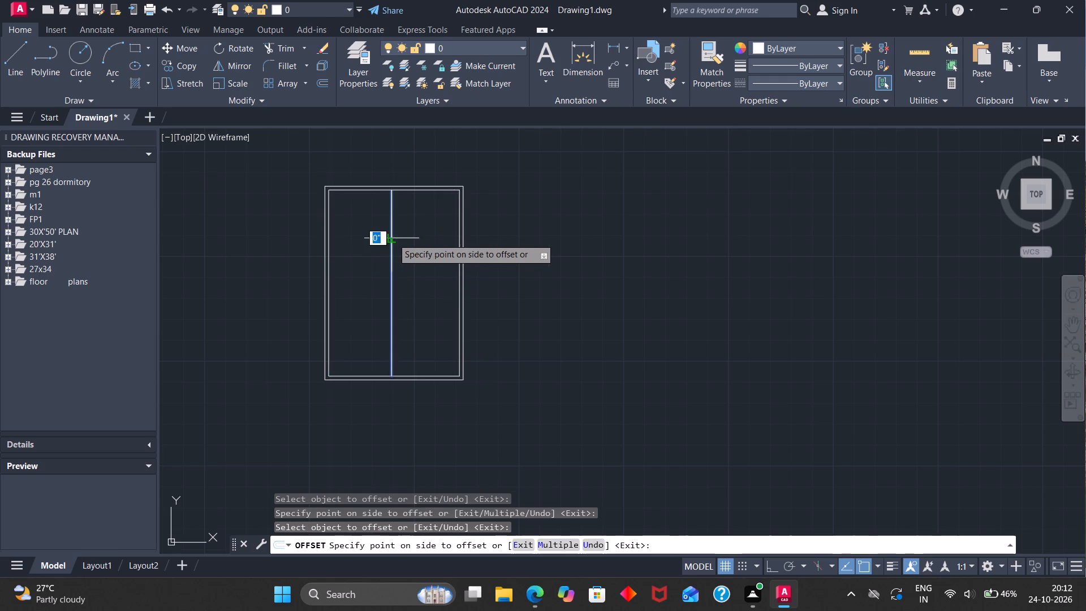
key(4)
key(Return)
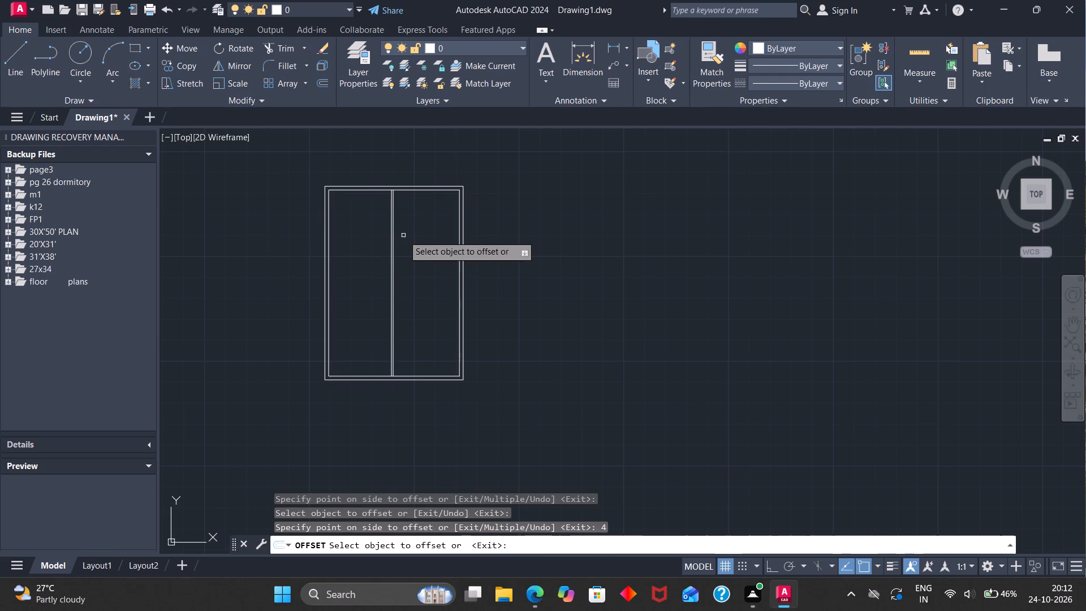
Offset the inner top wall line 12' downward, and offset the new line 4" to form a horizontal partition wall.
click(351, 191)
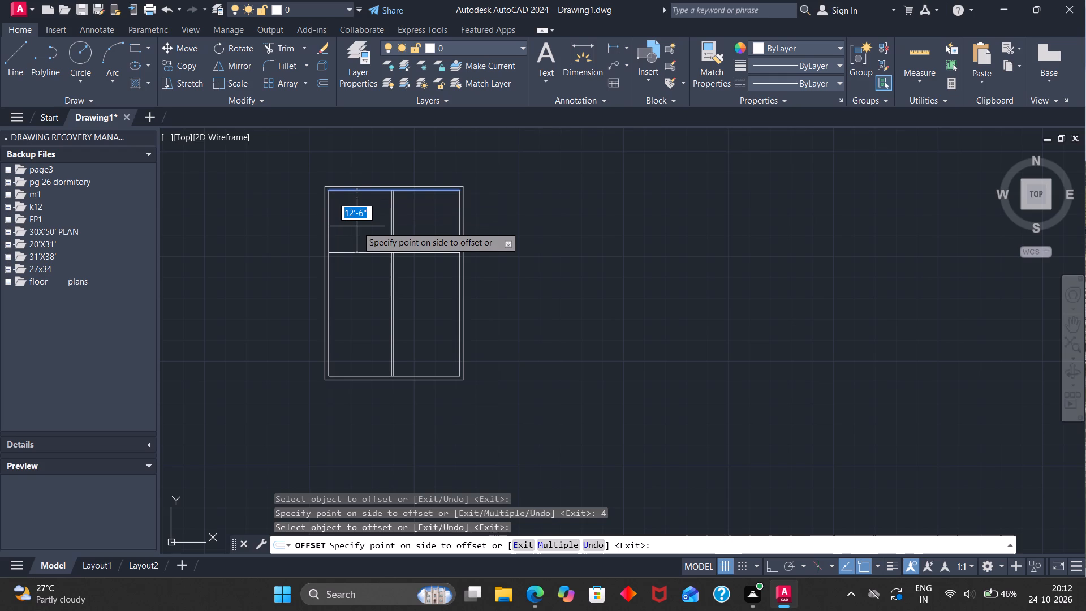
text(12')
key(Return)
click(366, 250)
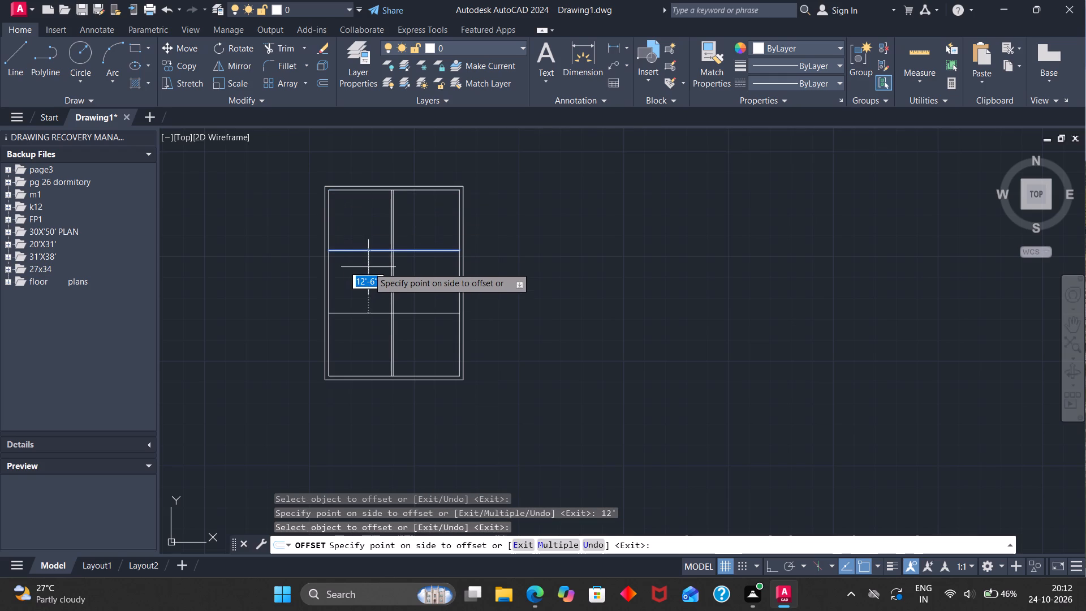
key(4)
key(Return)
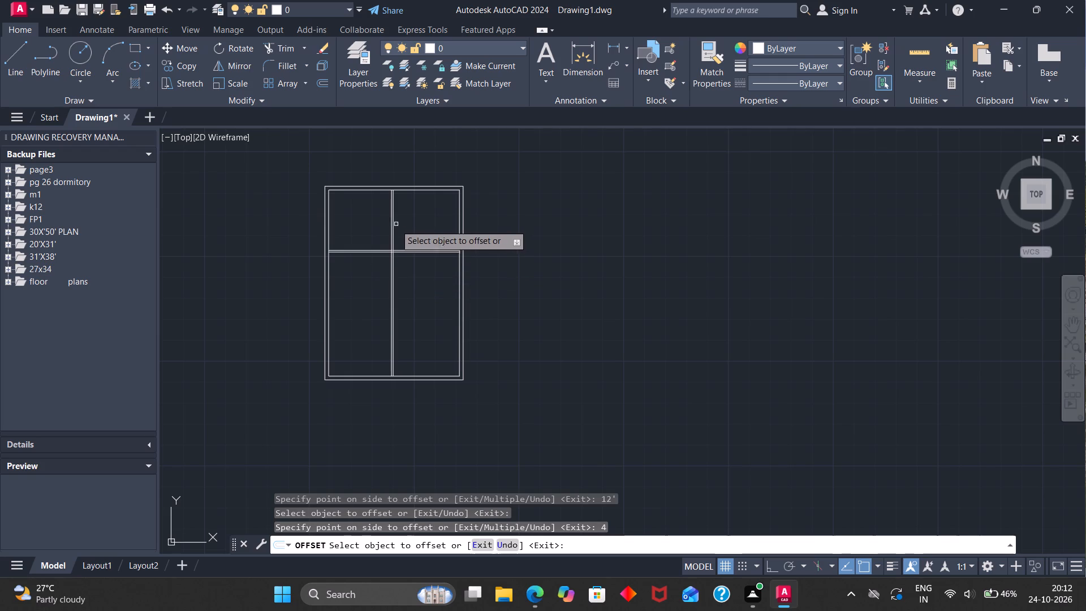
Offset the horizontal partition's lower line 4'6" downward, and offset the new line 4" to form a second horizontal partition.
scroll(391, 231, up, 4)
scroll(392, 272, down, 2)
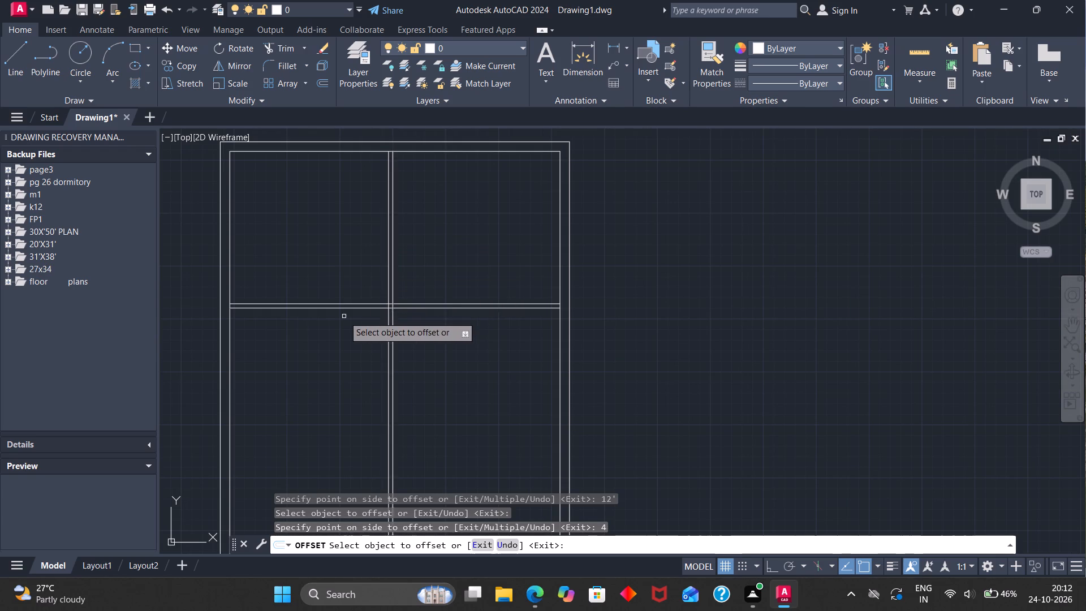
scroll(344, 316, down, 1)
scroll(312, 319, up, 3)
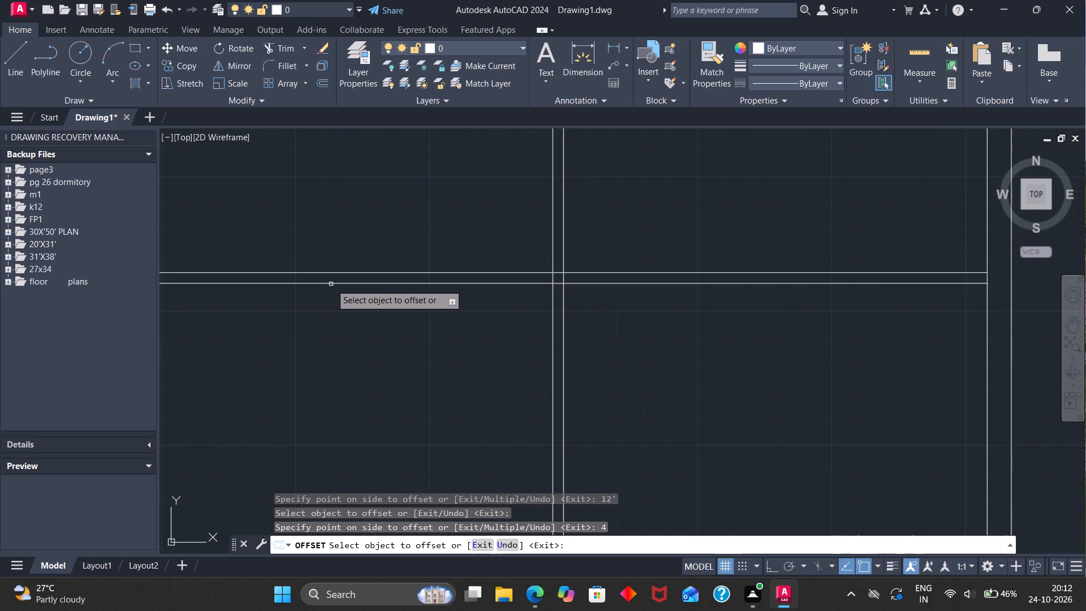
click(331, 284)
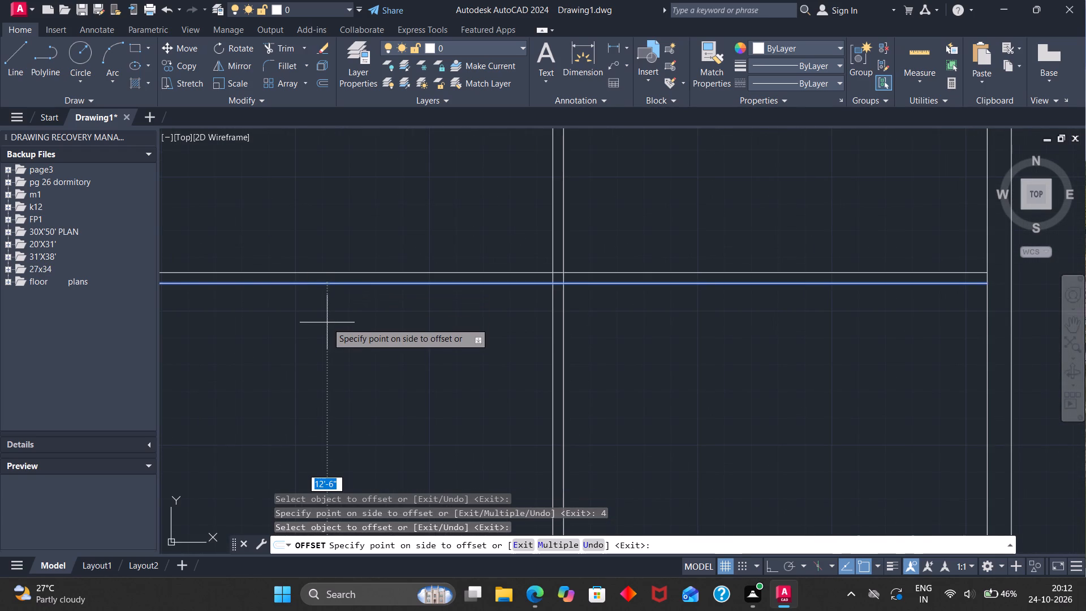
text(4'6)
key(Return)
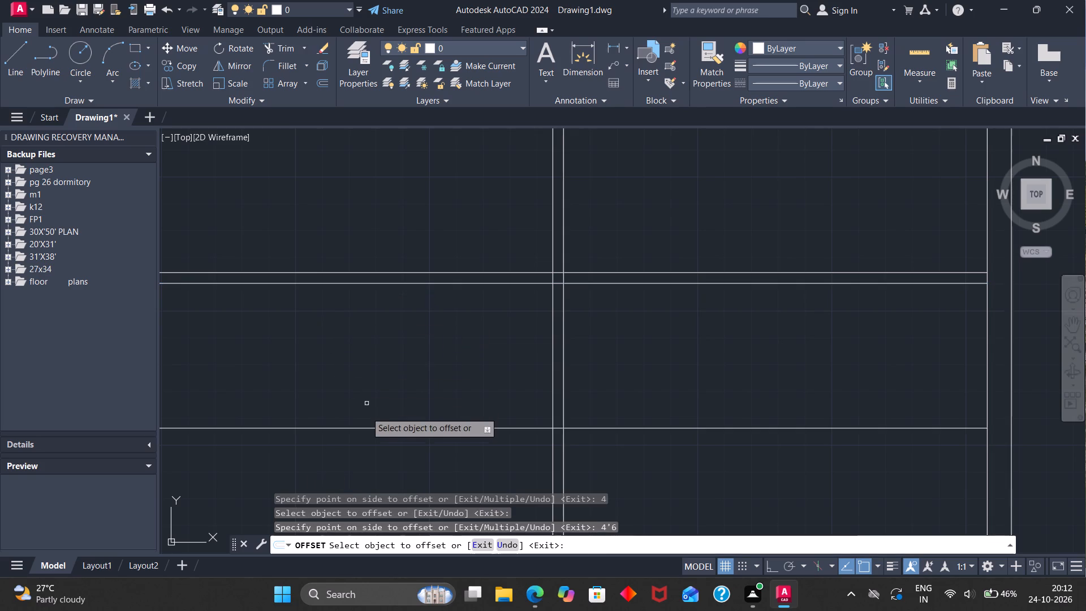
click(361, 427)
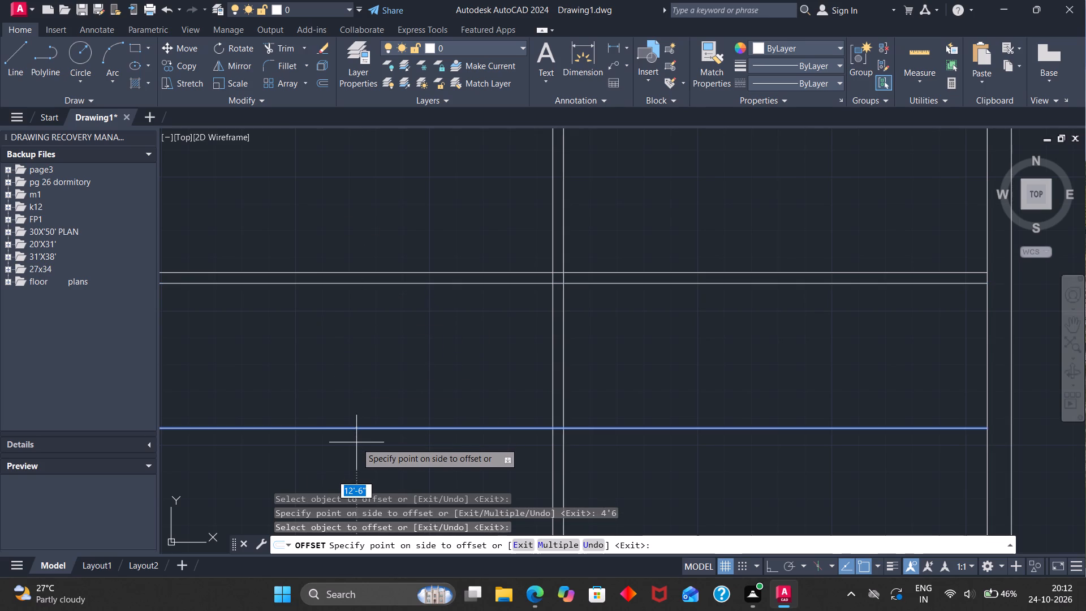
key(4)
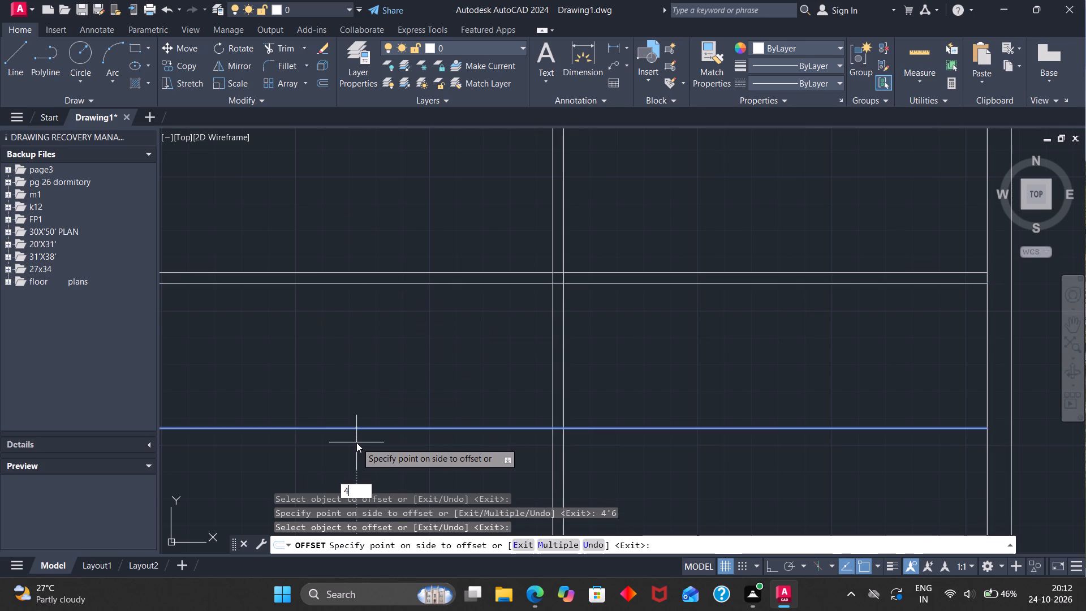
key(Return)
Offset the inner left wall line 7'6" to the right, and offset the new line 4" to form another vertical partition.
scroll(356, 442, down, 3)
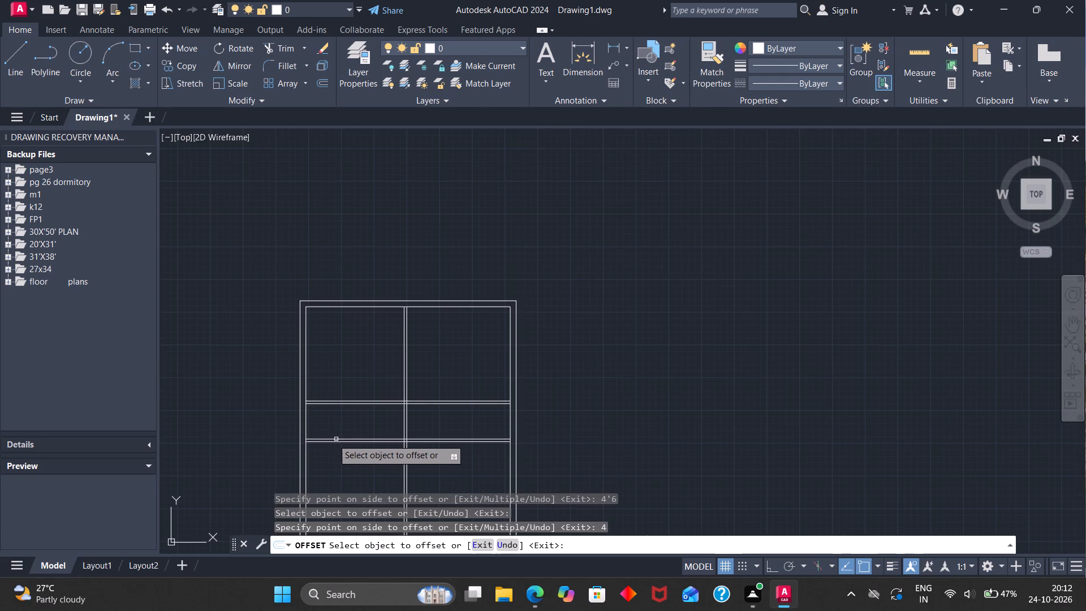
click(306, 426)
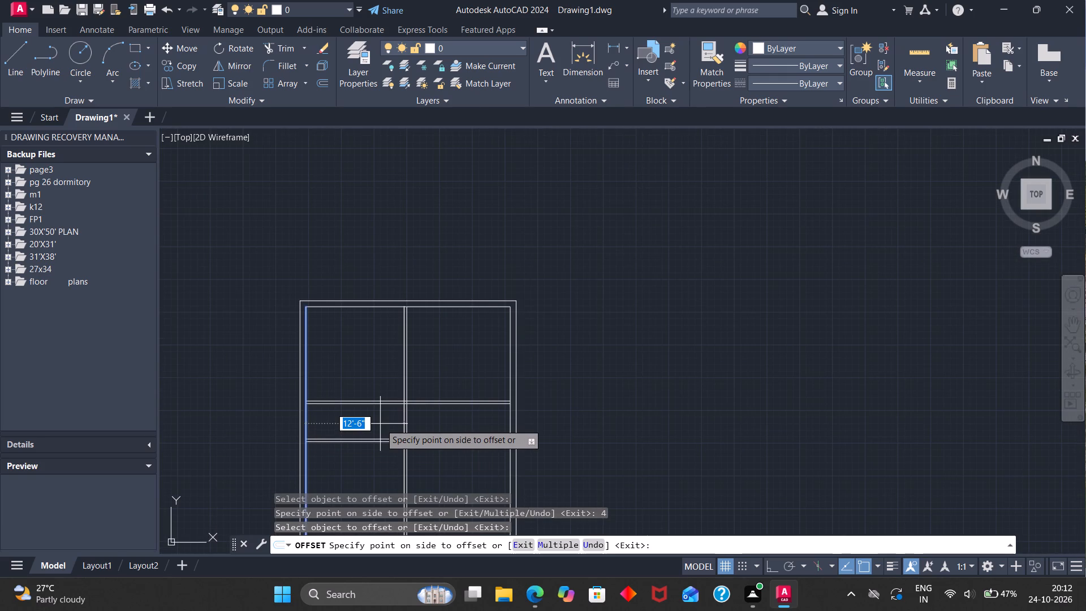
text(7')
key(6)
key(Return)
click(364, 425)
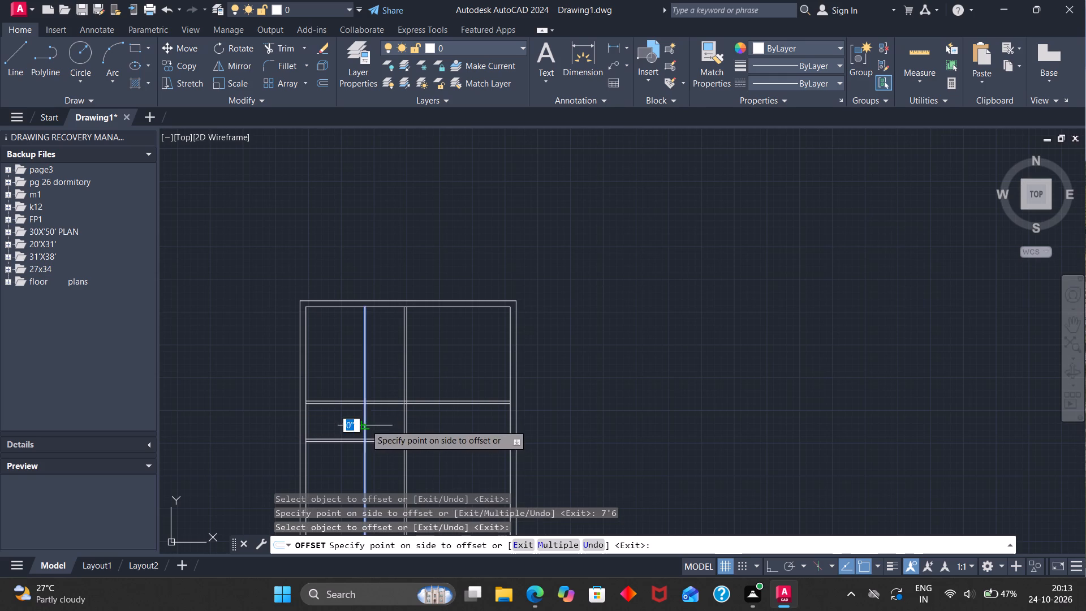
key(4)
key(Return)
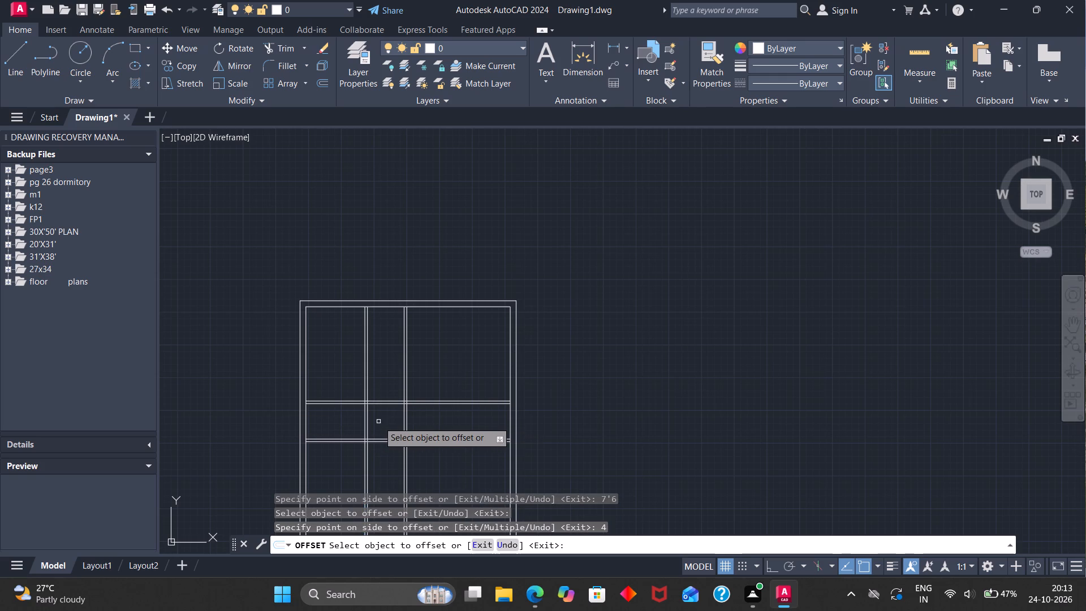
Trim the left vertical partition to the strip between the two horizontal partitions, and the other vertical partition to above the upper one.
click(279, 46)
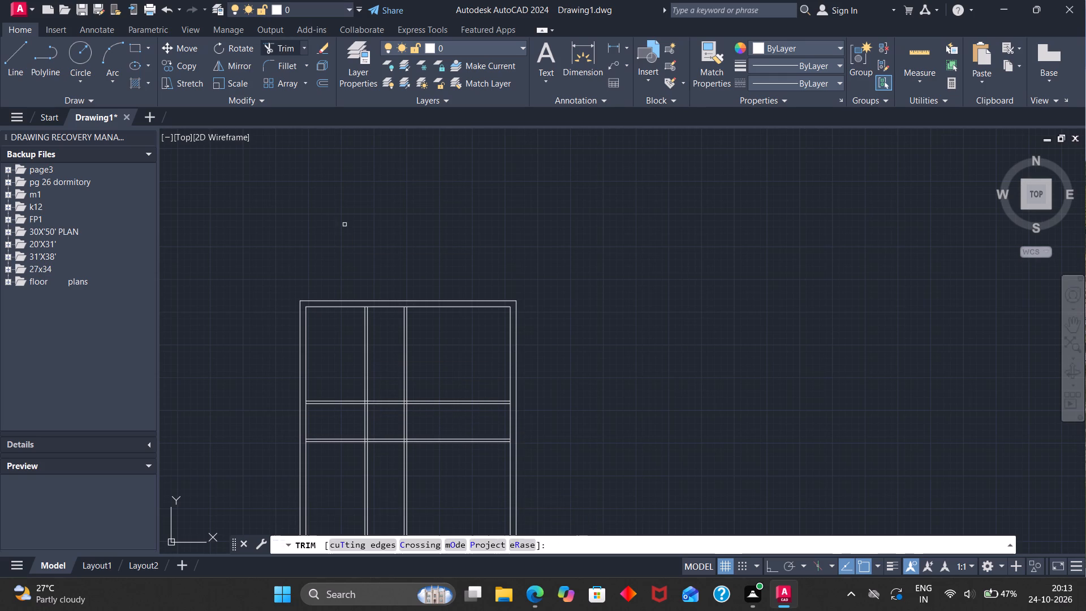
drag(381, 339, 355, 356)
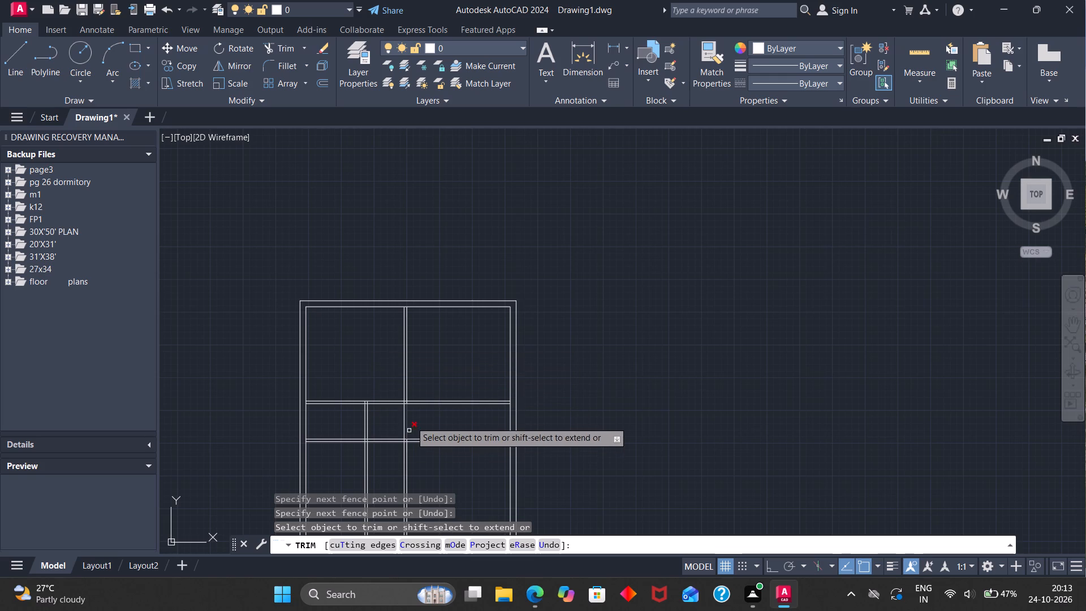
drag(420, 420, 390, 428)
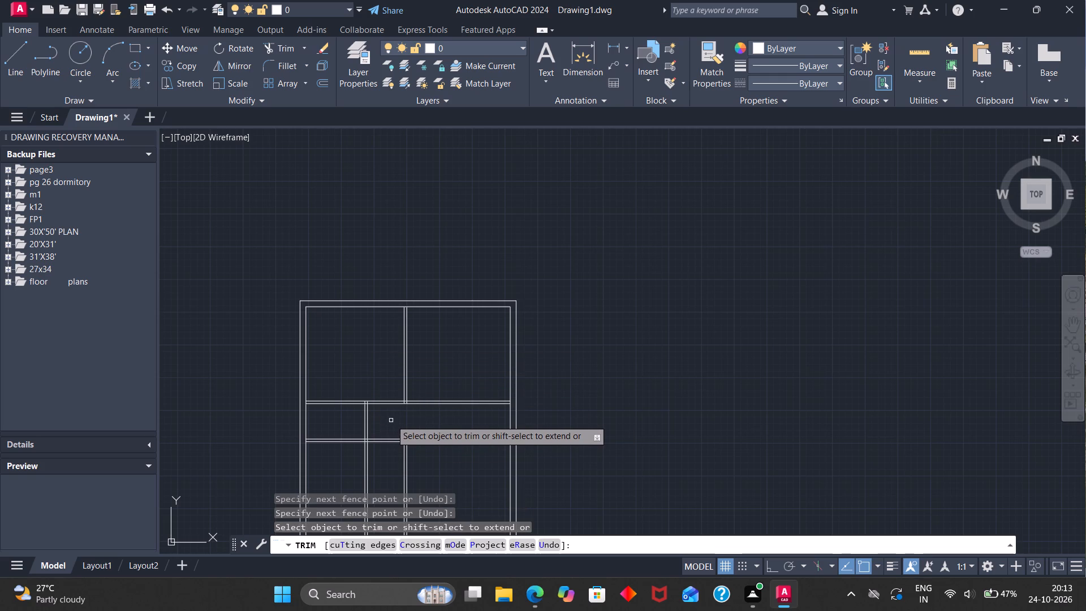
scroll(393, 415, down, 1)
drag(431, 472, 402, 467)
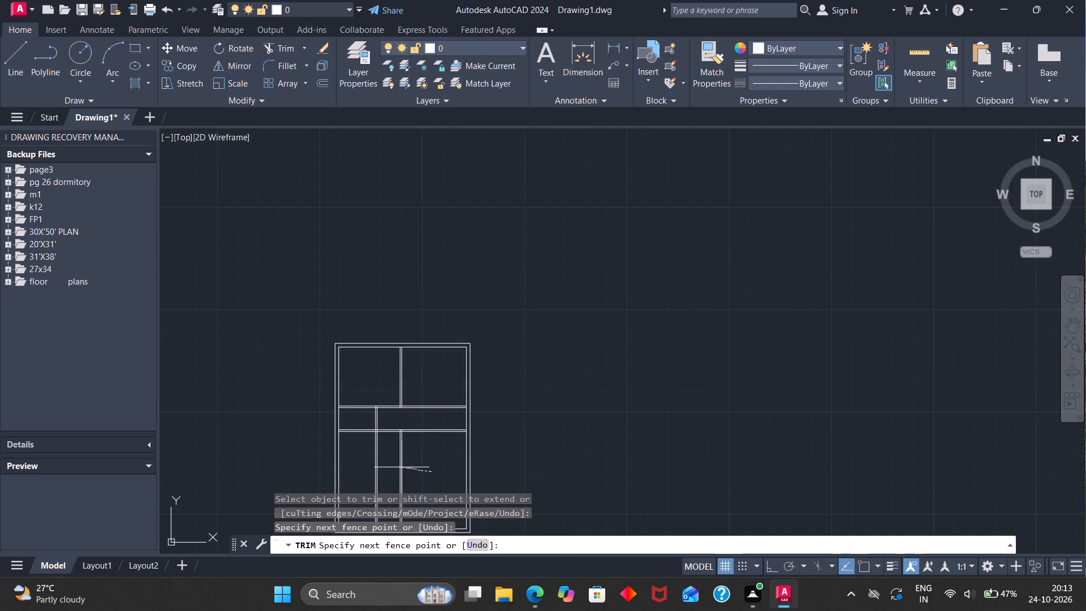
drag(402, 467, 396, 468)
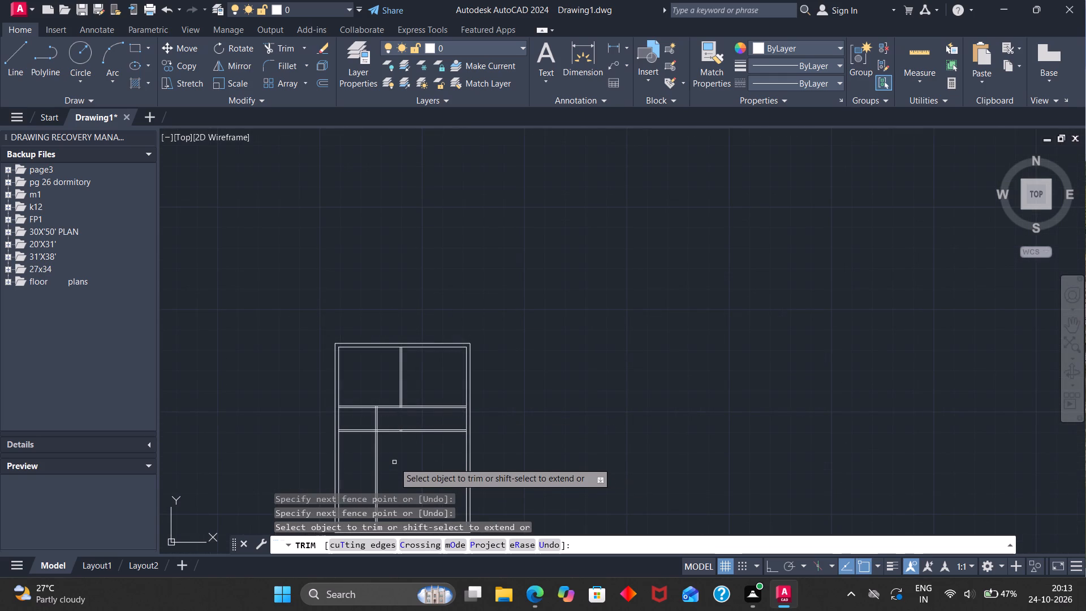
drag(394, 462, 350, 465)
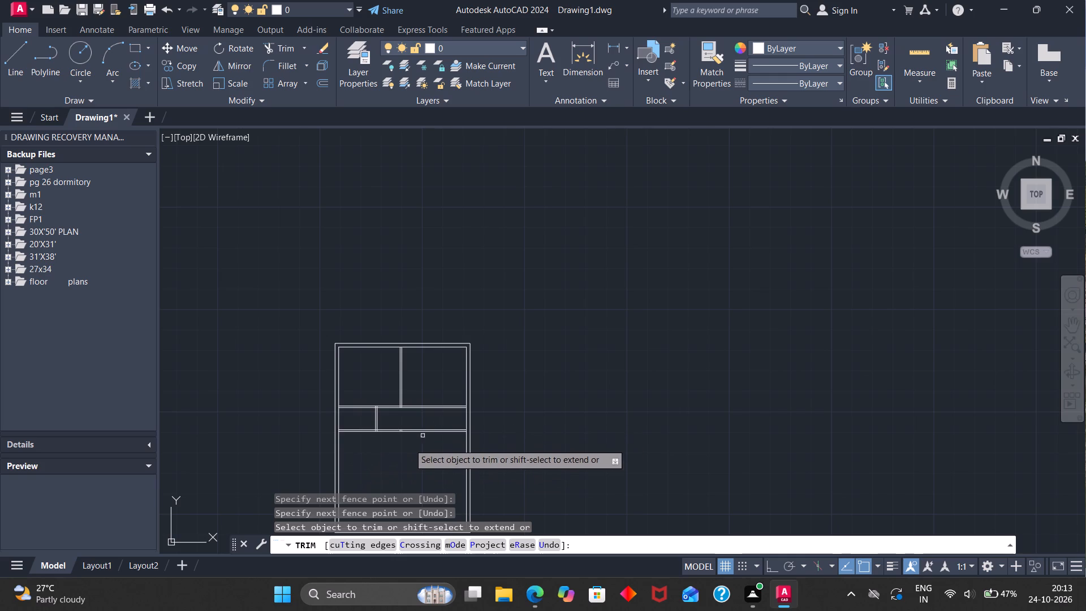
scroll(408, 444, up, 5)
scroll(363, 362, up, 4)
drag(400, 363, 378, 367)
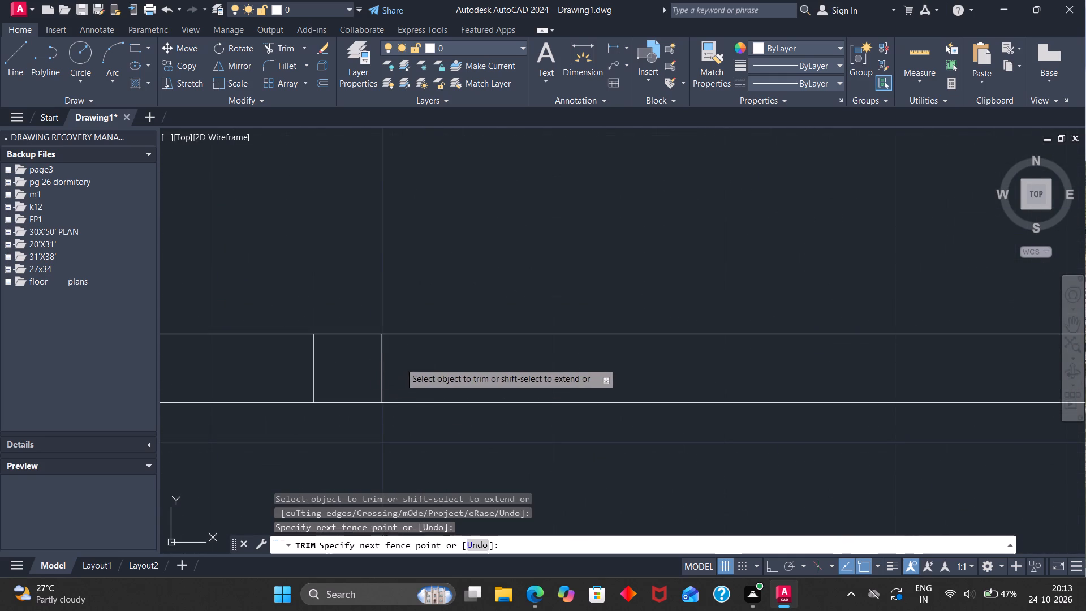
drag(378, 367, 285, 369)
Trim the overlapping lines where the short vertical partition meets the lower and upper horizontal partitions.
scroll(285, 367, down, 6)
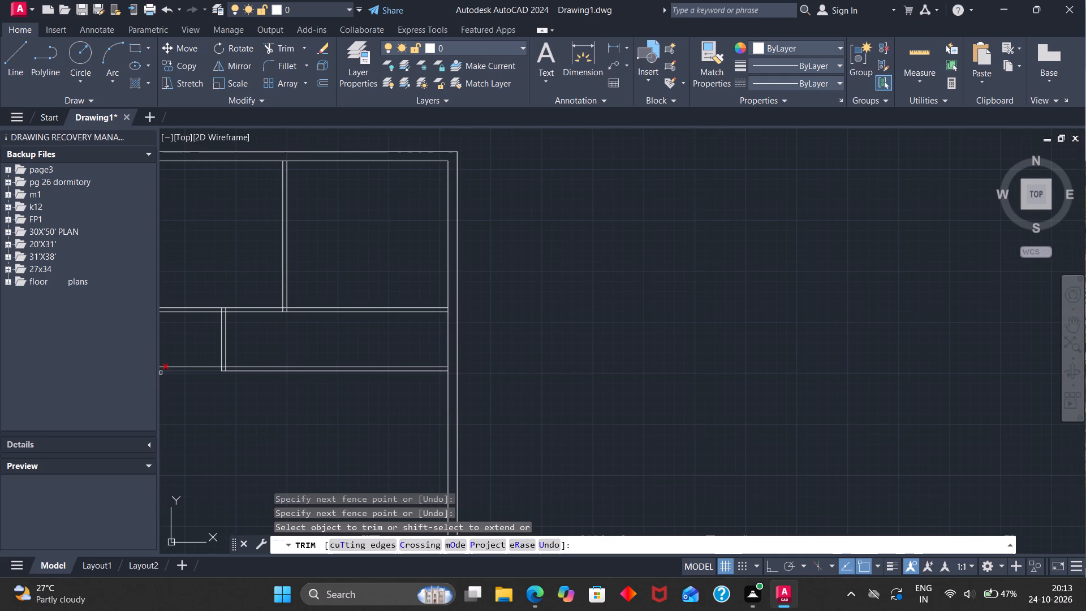
scroll(191, 362, up, 6)
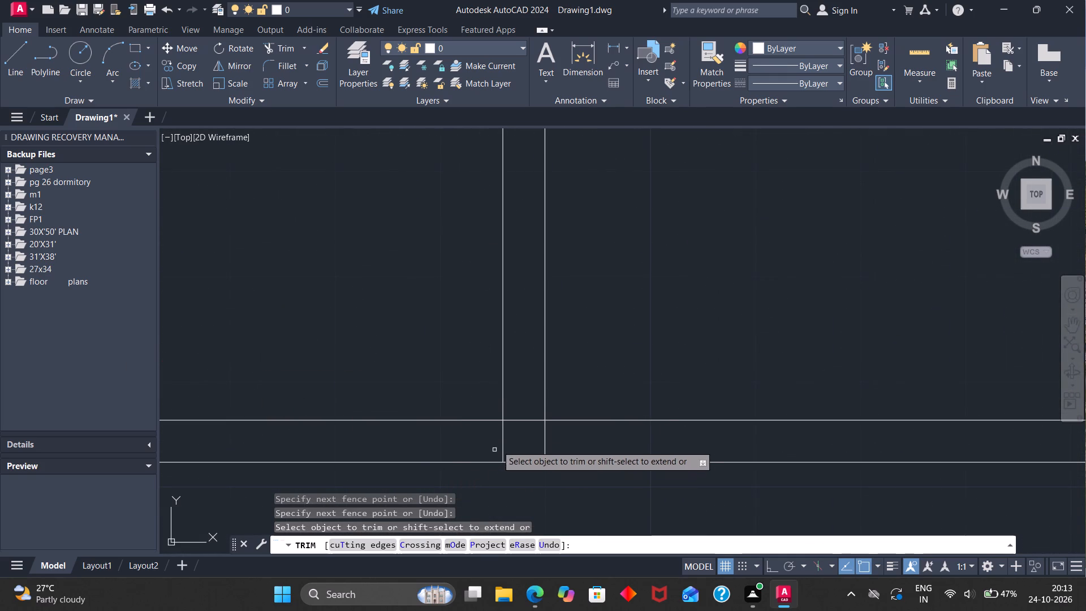
drag(496, 442, 556, 440)
scroll(537, 410, down, 2)
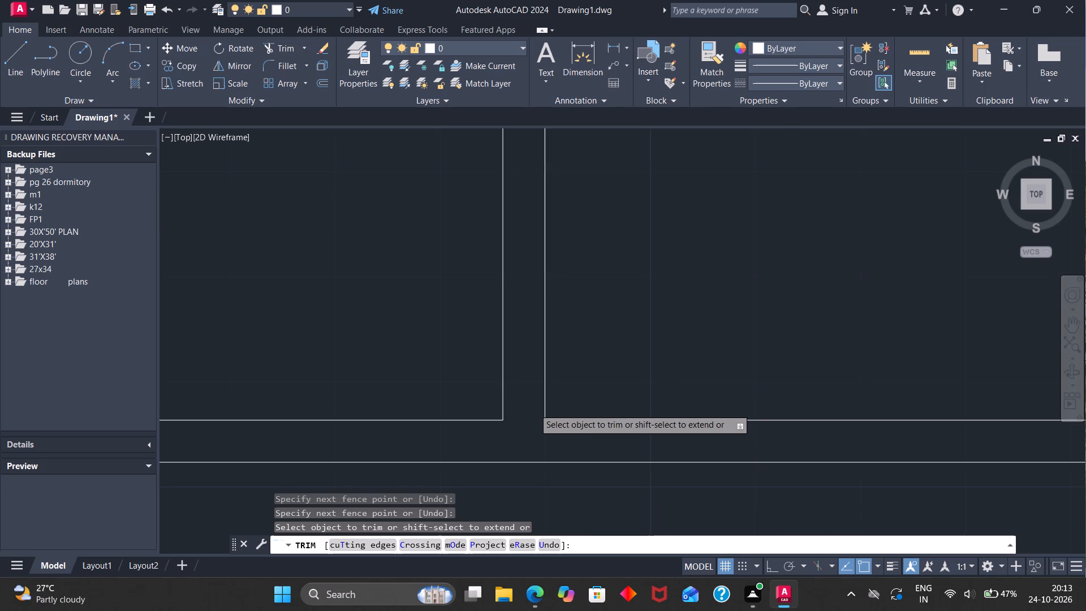
scroll(516, 346, down, 1)
scroll(538, 238, up, 4)
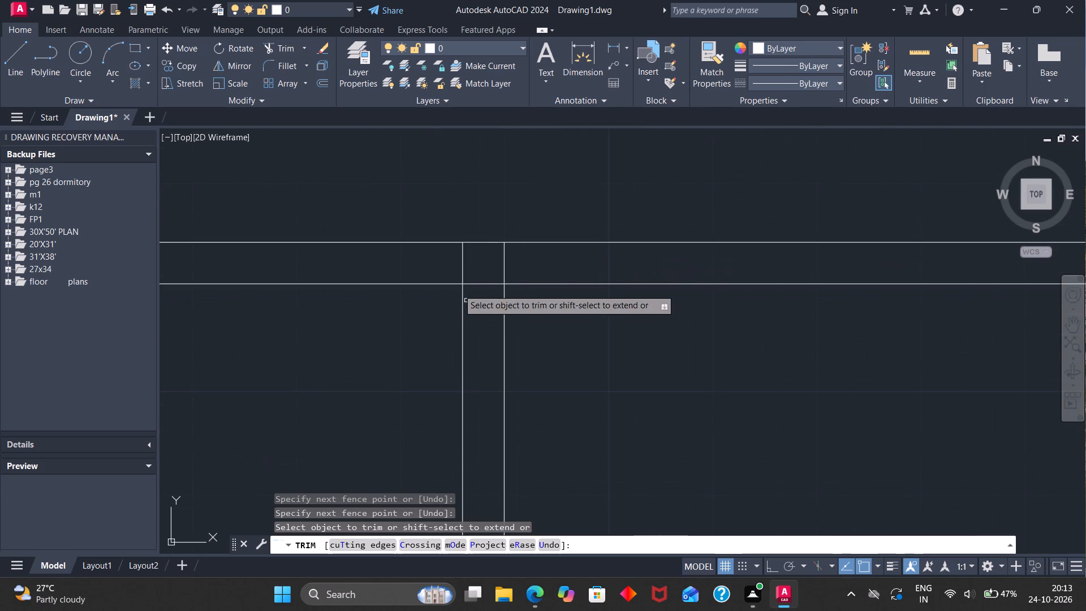
drag(440, 265, 515, 253)
scroll(517, 253, down, 2)
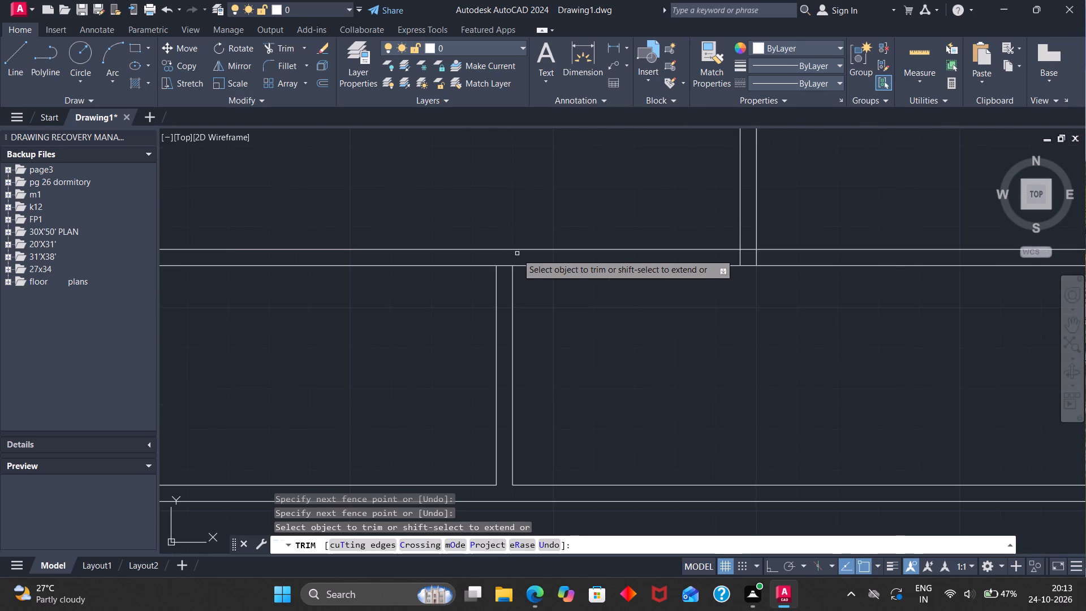
Trim the overlapping lines where the upper rooms' vertical partition meets the upper horizontal partition, opening the T-junction.
scroll(517, 253, down, 1)
scroll(687, 255, up, 4)
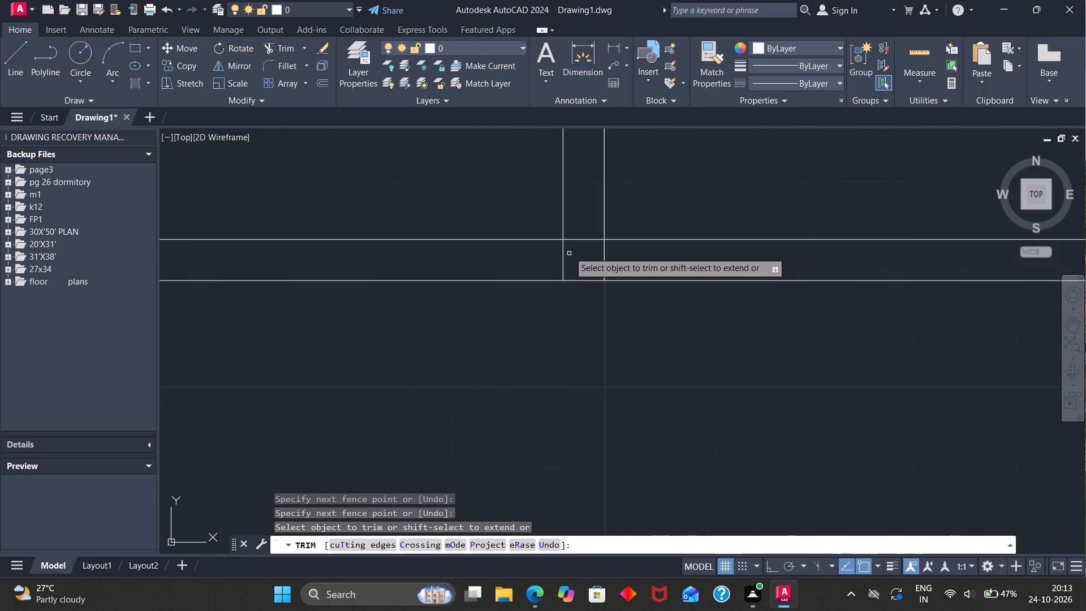
drag(576, 225, 554, 256)
drag(571, 256, 712, 251)
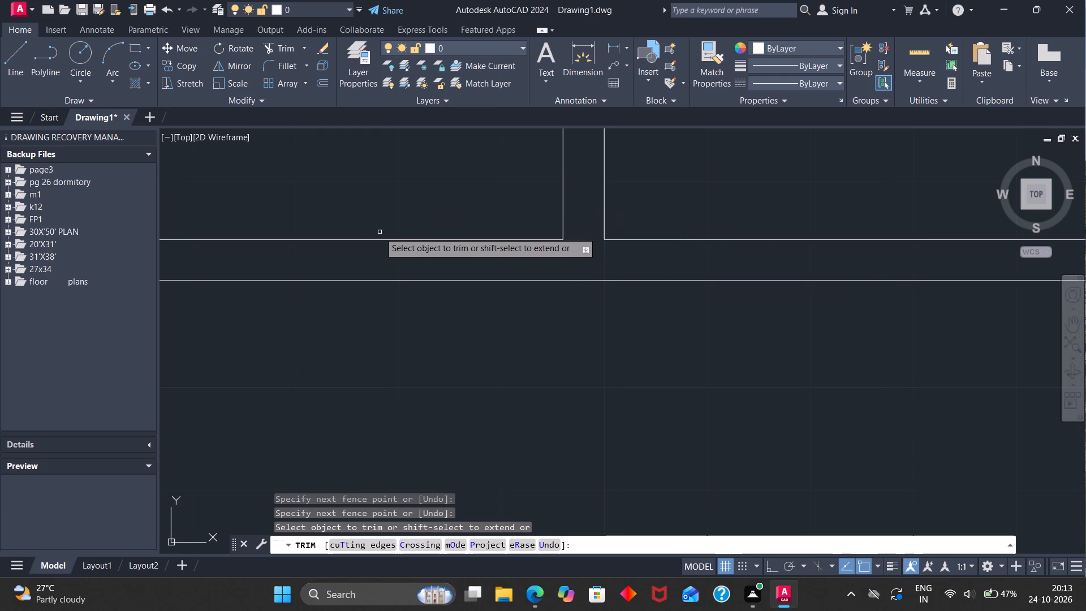
scroll(393, 249, down, 4)
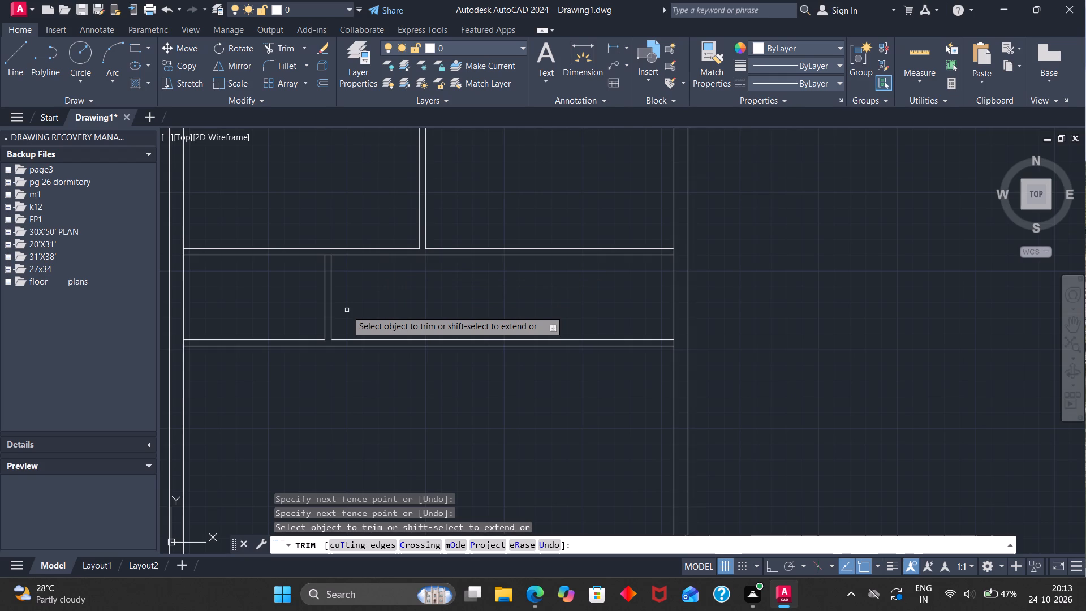
Extend both lines of the short vertical partition down to the bottom line of the lower horizontal partition.
scroll(347, 311, down, 1)
scroll(327, 337, up, 2)
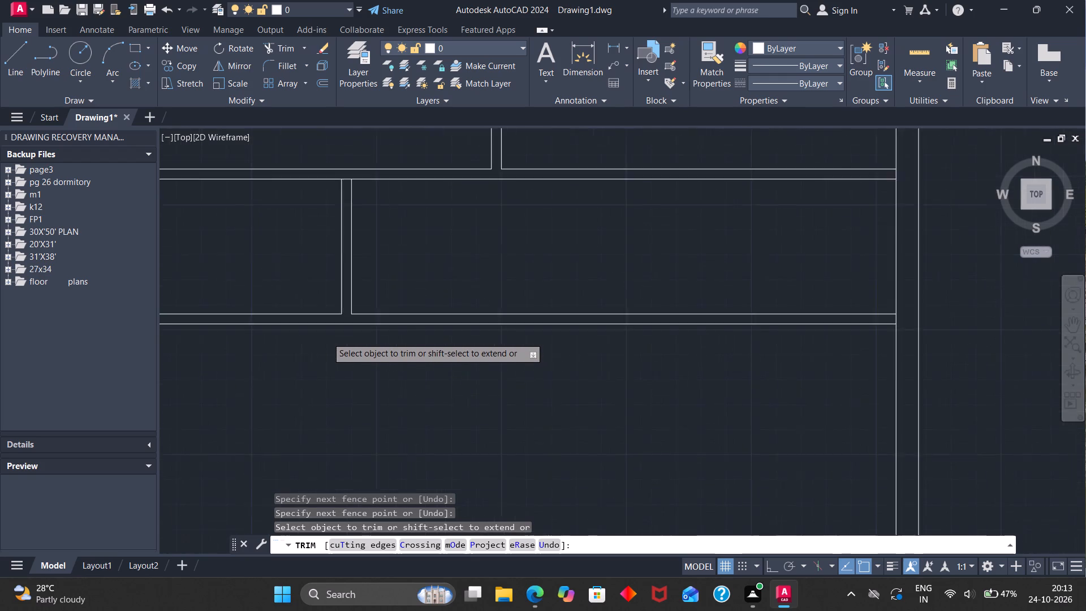
scroll(327, 337, up, 1)
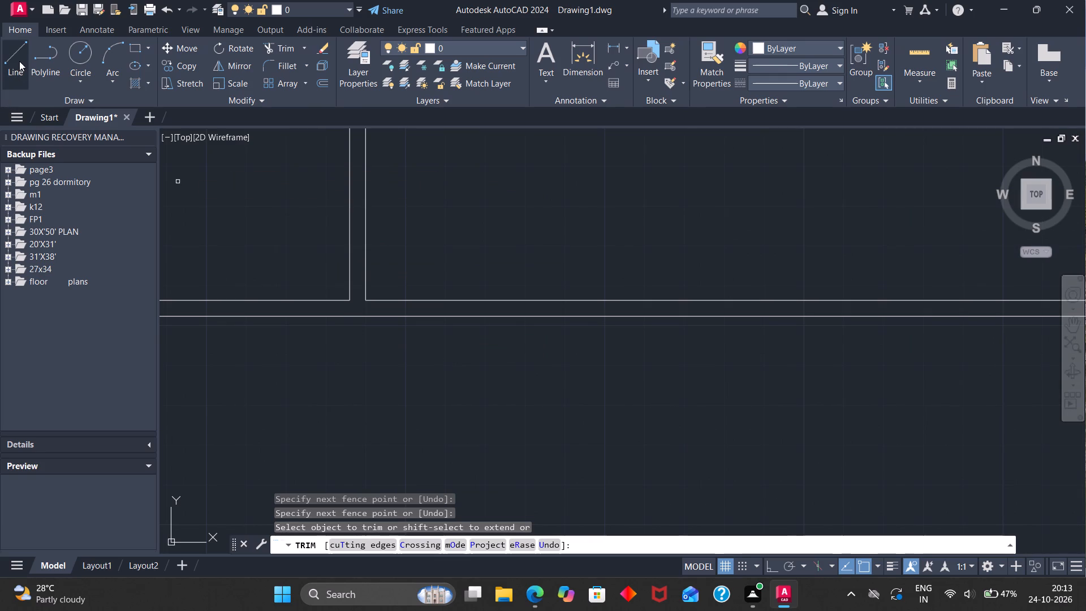
key(Escape)
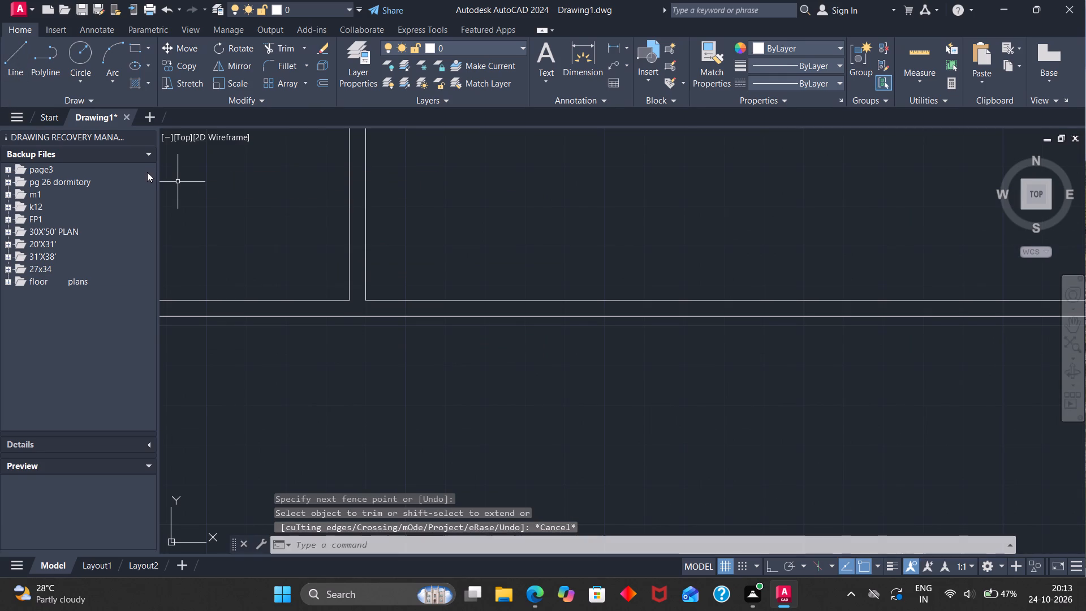
key(e)
key(x)
key(Return)
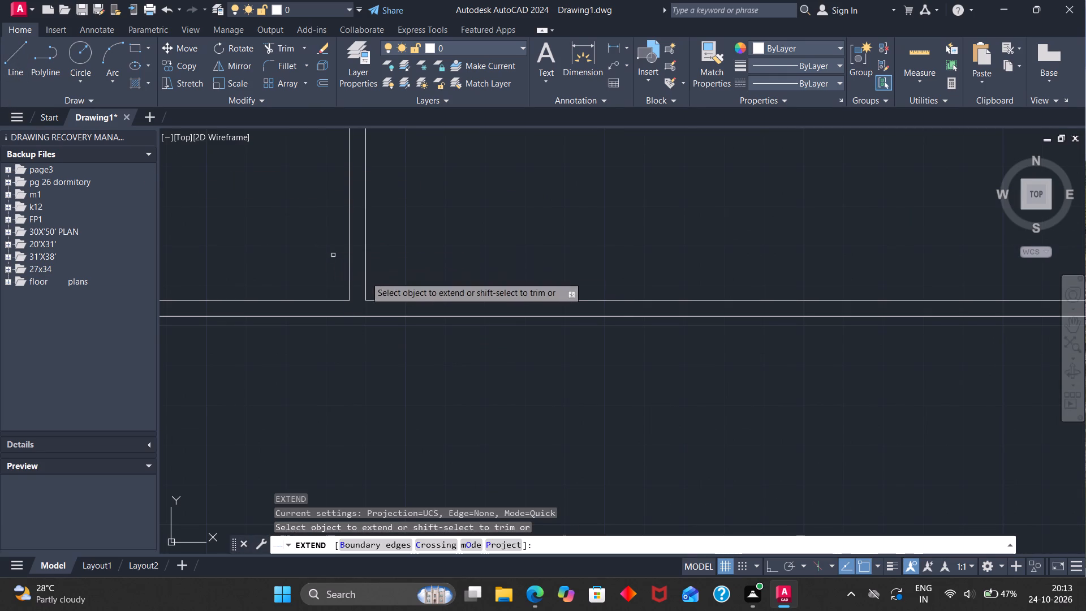
click(349, 274)
click(365, 273)
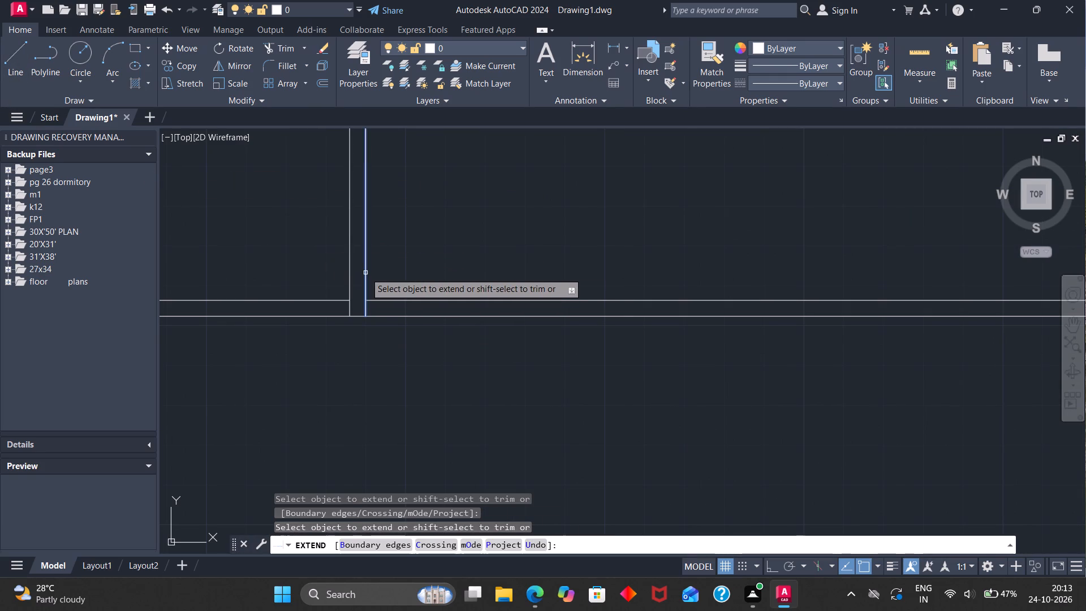
scroll(363, 273, down, 2)
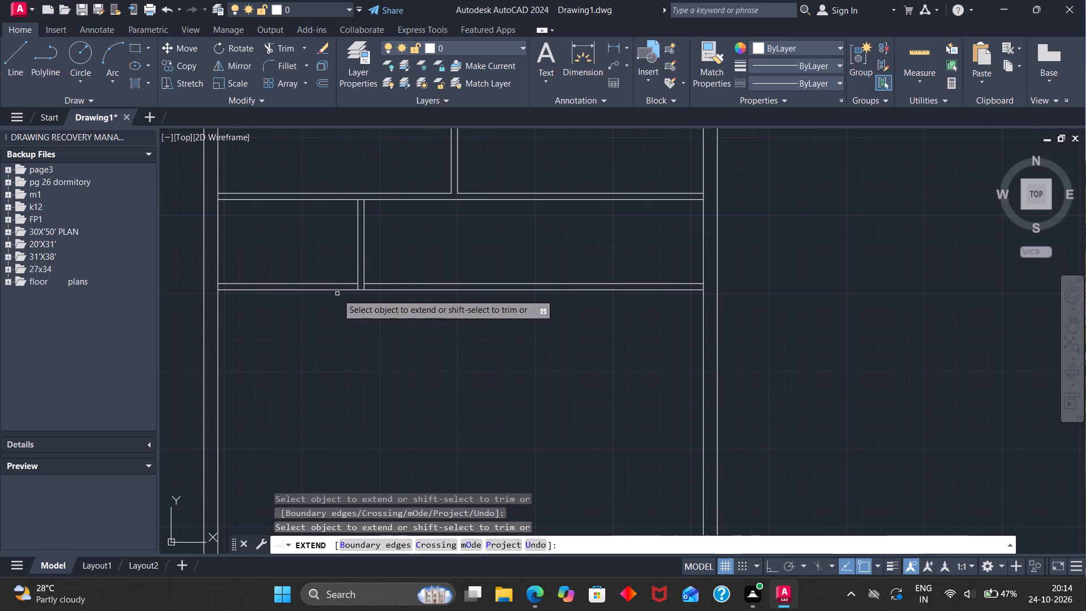
key(Escape)
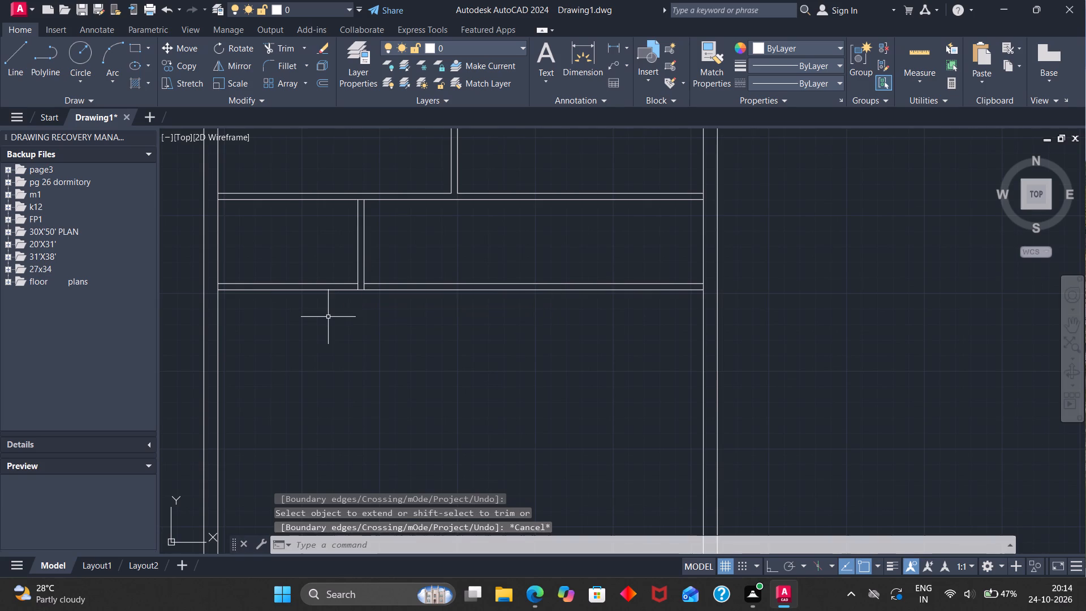
Offset the lower horizontal partition's bottom line 7'5" downward, and offset the new line 4" to form another horizontal partition.
key(o)
key(Return)
text(7')
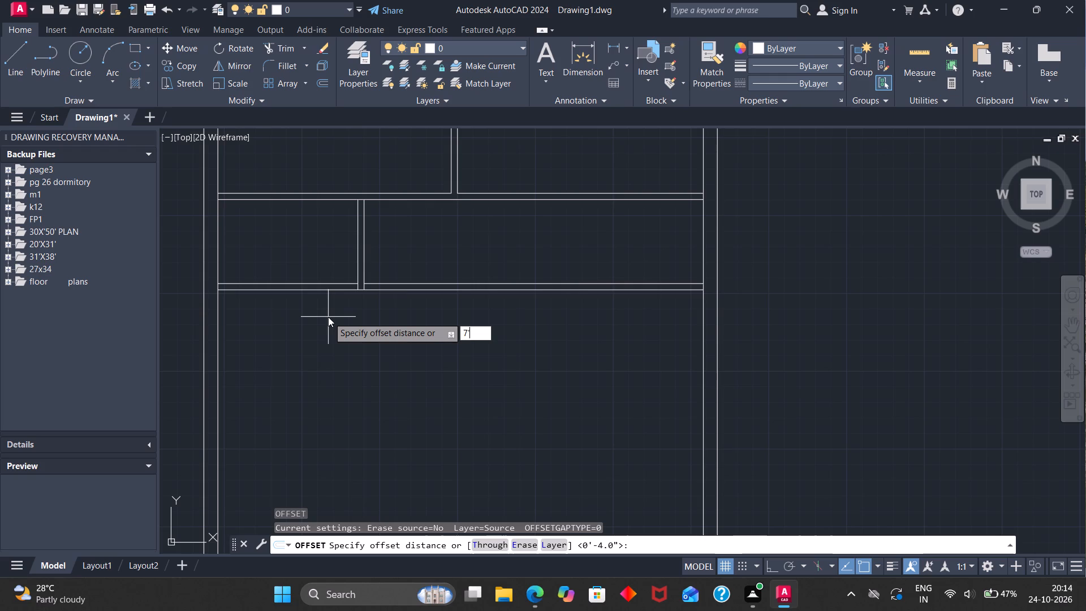
key(5)
key(Return)
click(322, 289)
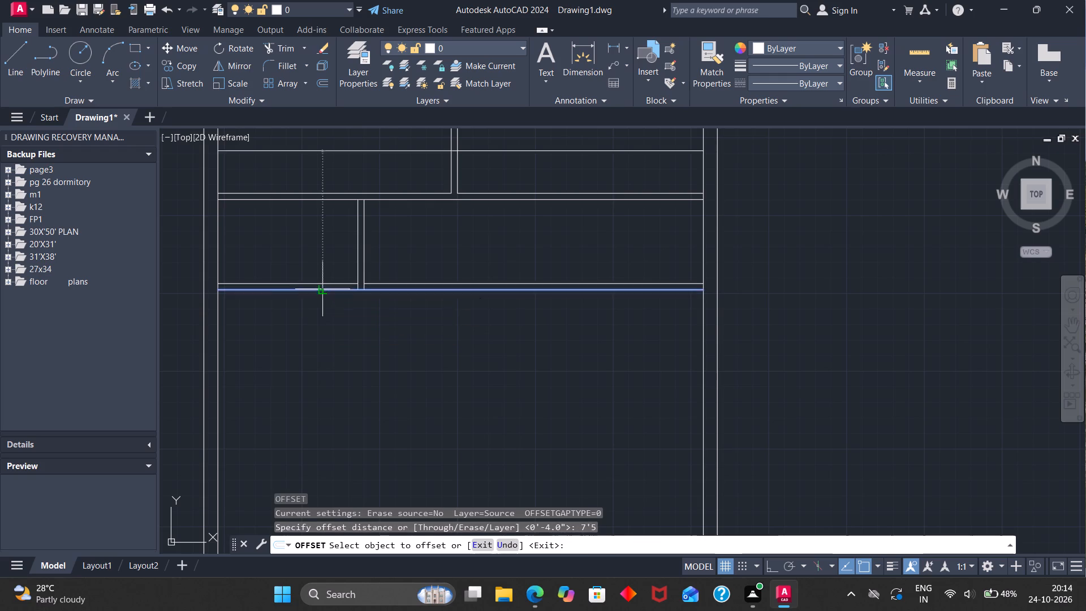
click(336, 386)
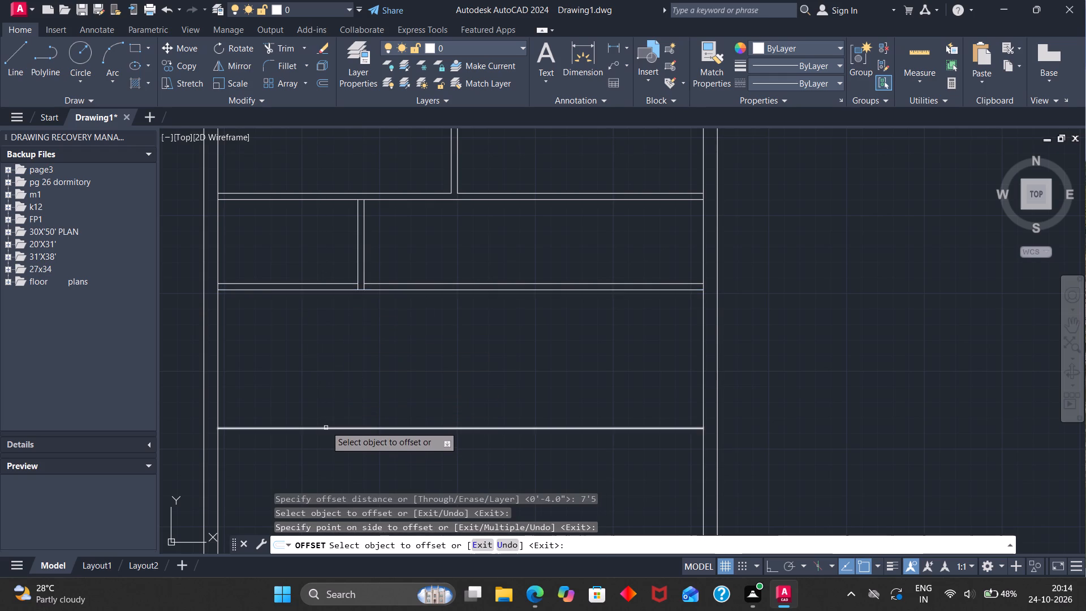
click(326, 426)
click(324, 427)
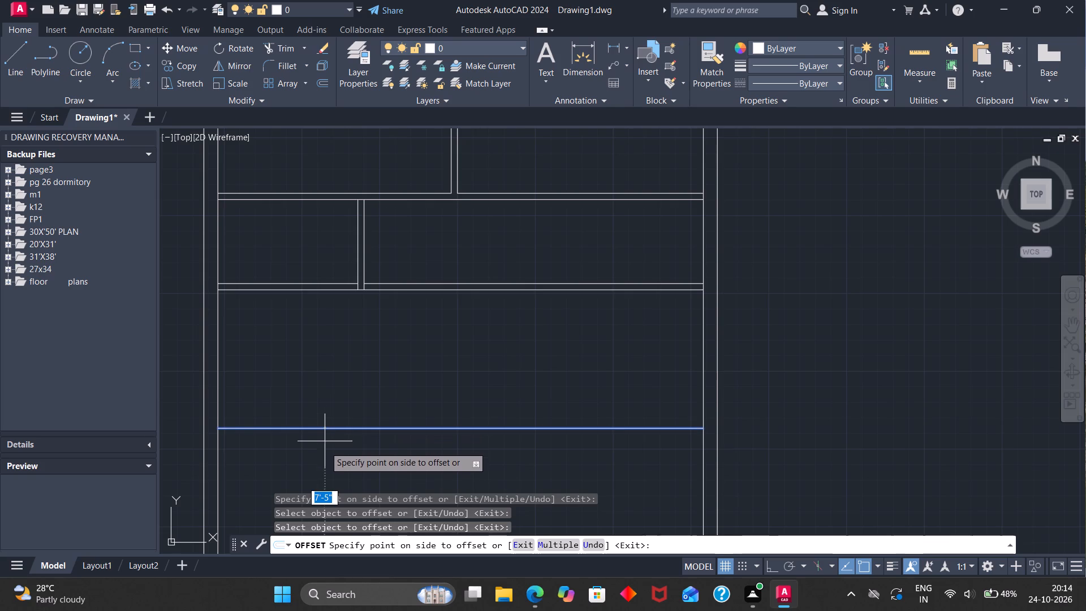
key(4)
key(Return)
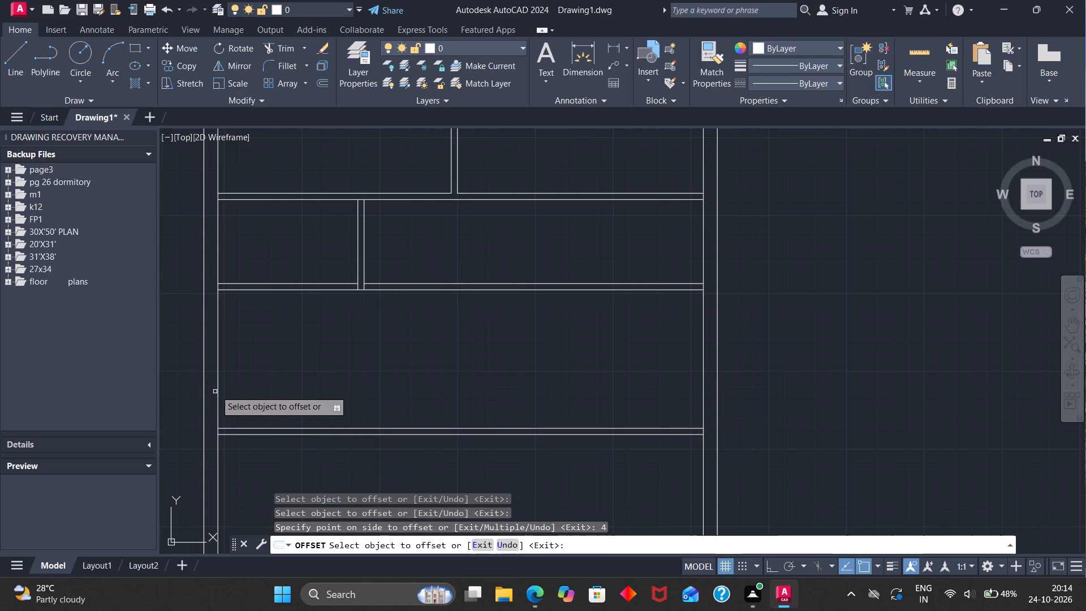
key(Escape)
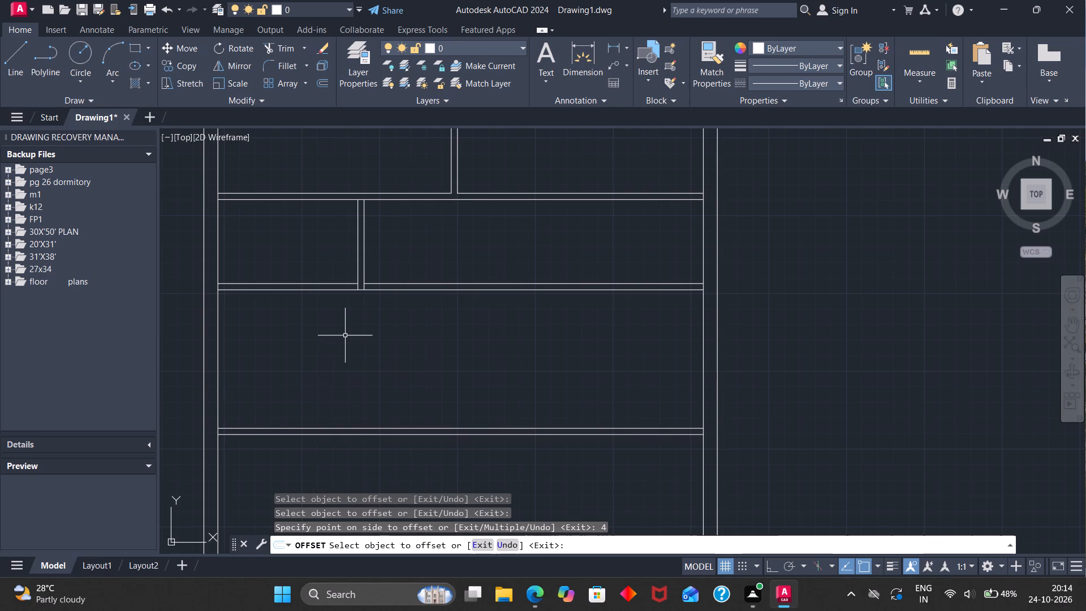
Extend both lines of the short vertical partition down to the new lowest horizontal partition.
text(ex)
key(Return)
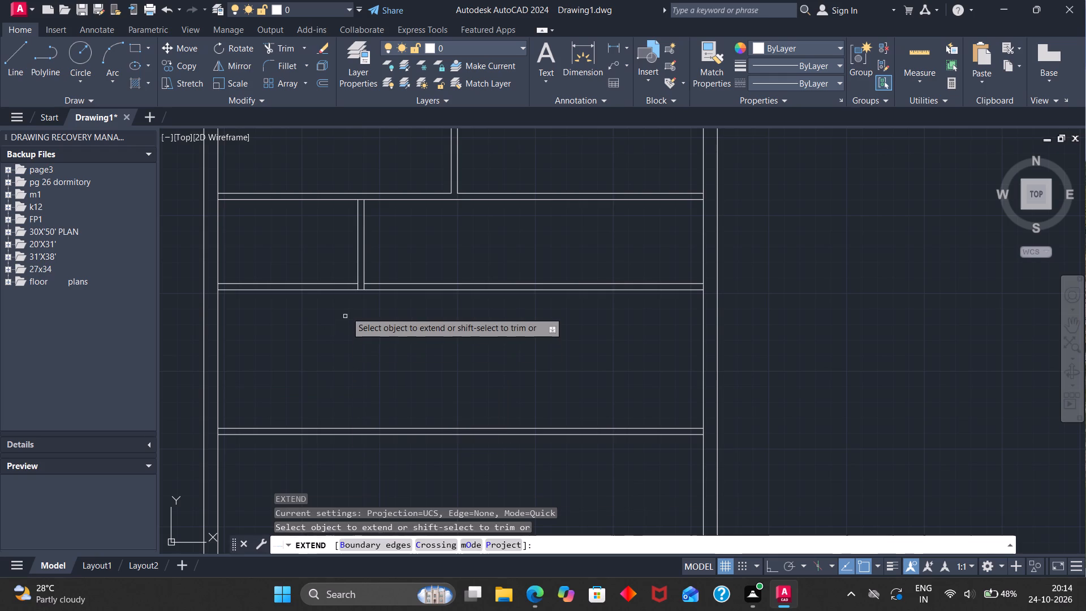
scroll(356, 289, up, 4)
click(360, 285)
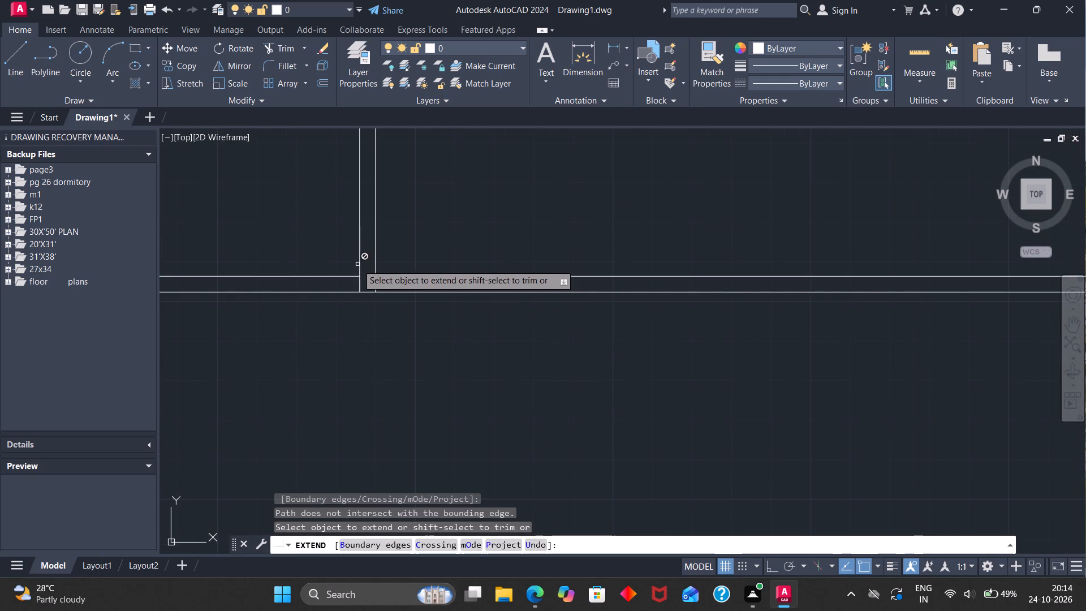
scroll(359, 270, down, 3)
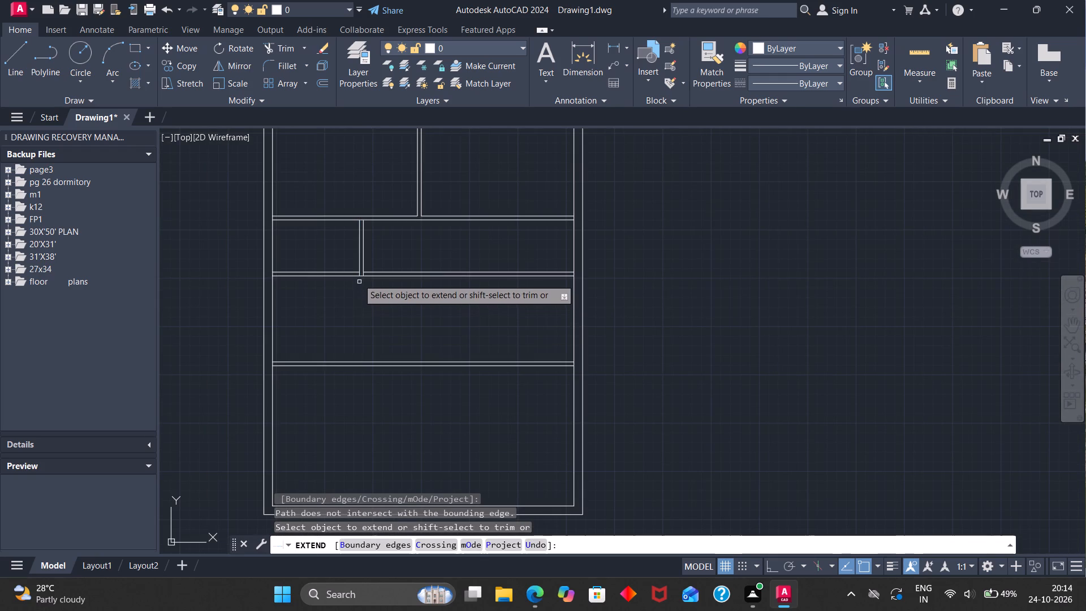
scroll(358, 276, up, 4)
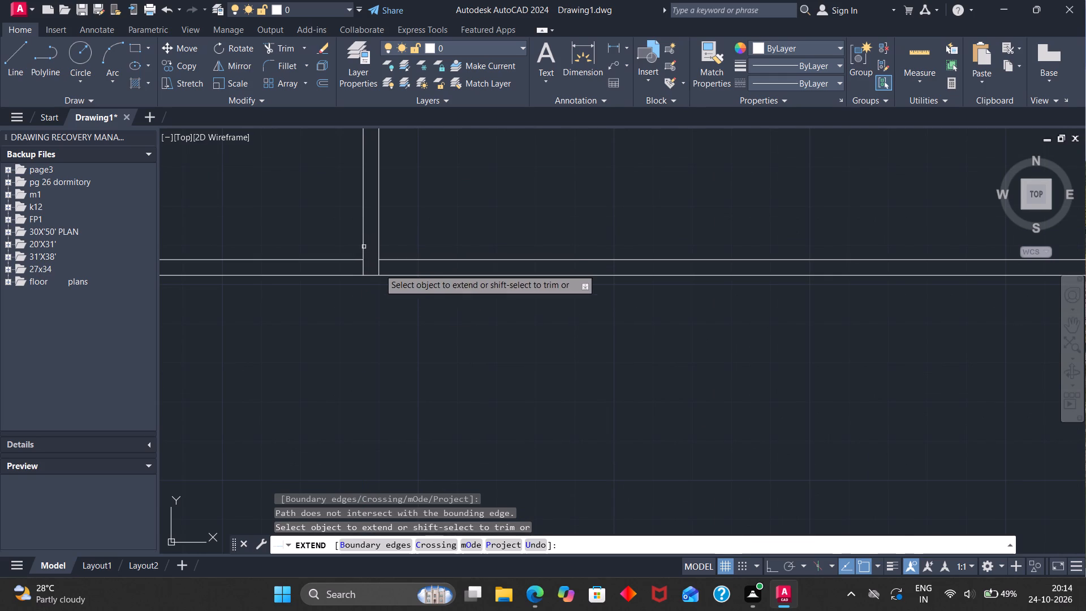
scroll(378, 324, down, 2)
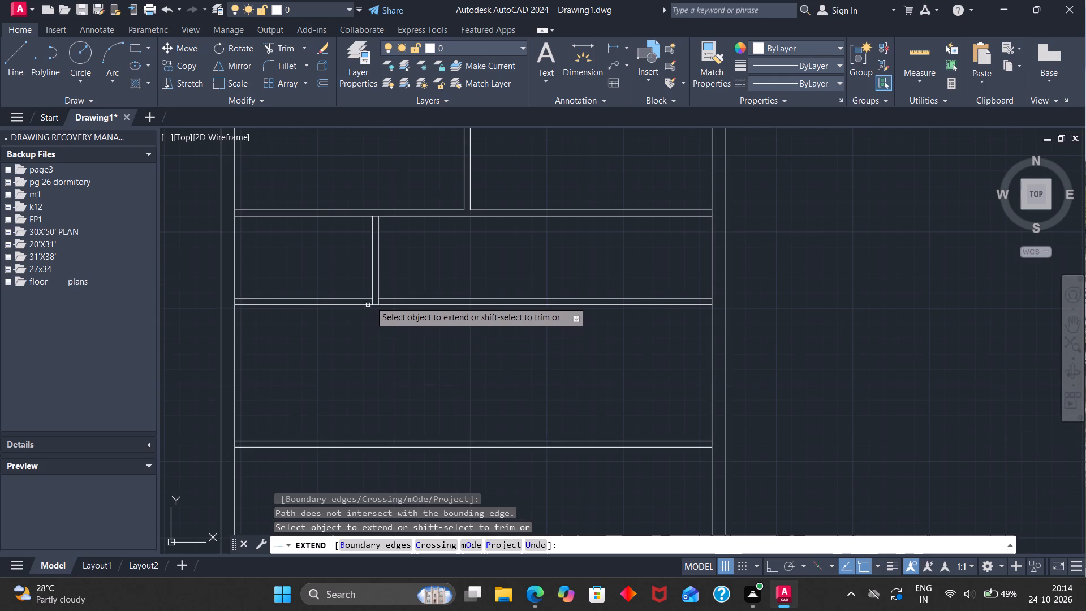
click(373, 300)
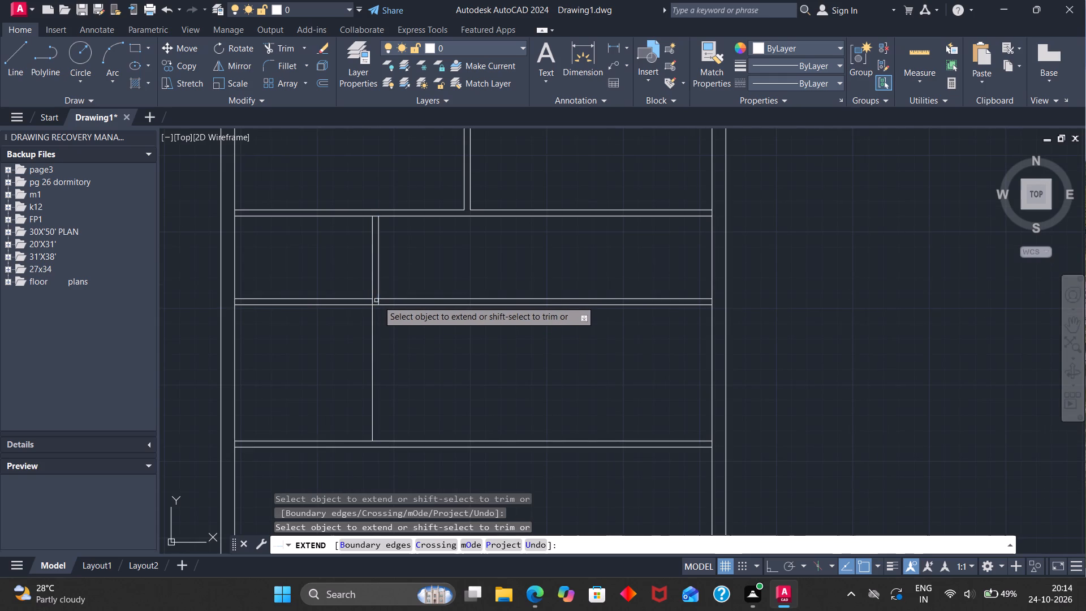
click(378, 302)
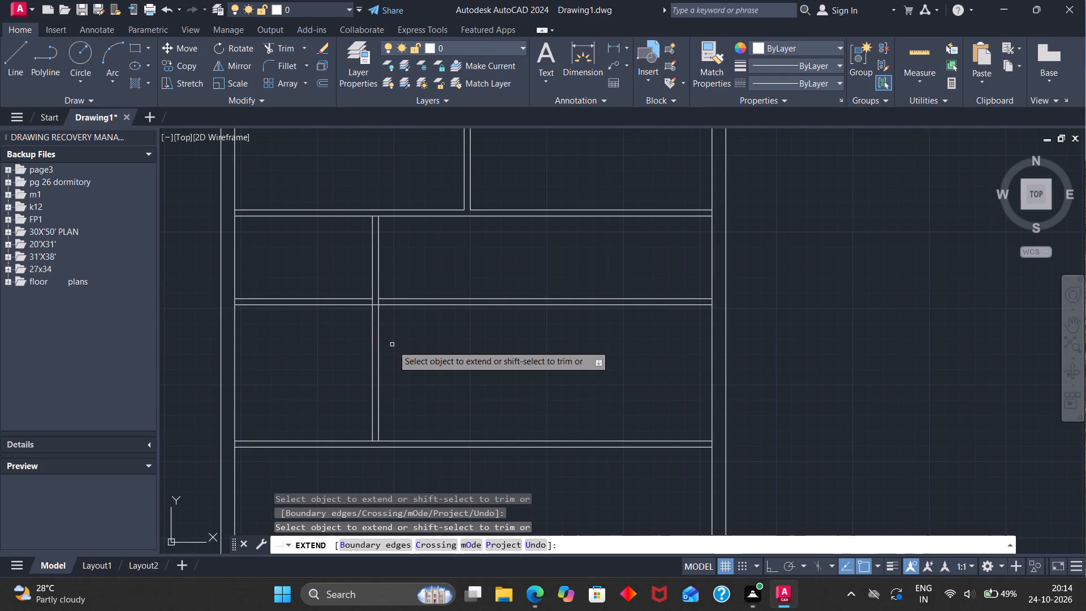
key(Escape)
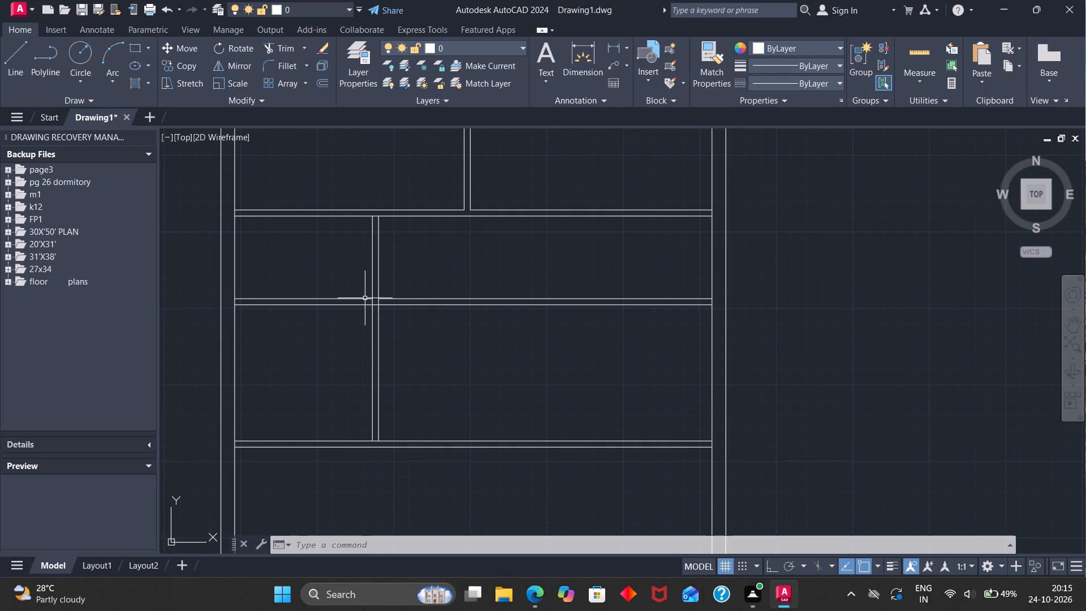
Trim away both lines of the middle horizontal partition between the short vertical partition and the right outer wall.
scroll(330, 298, down, 1)
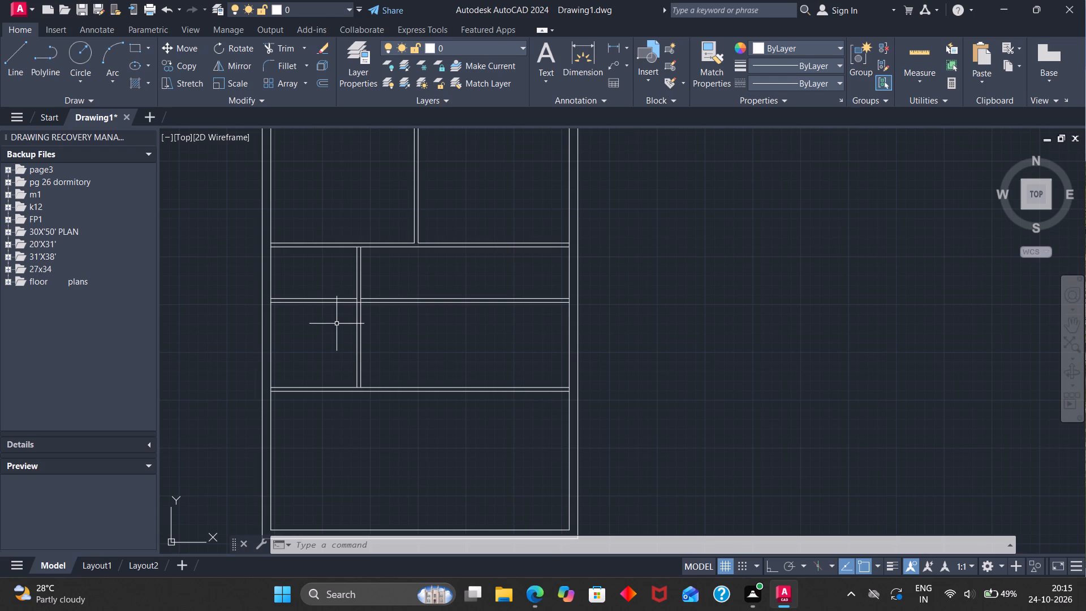
click(282, 46)
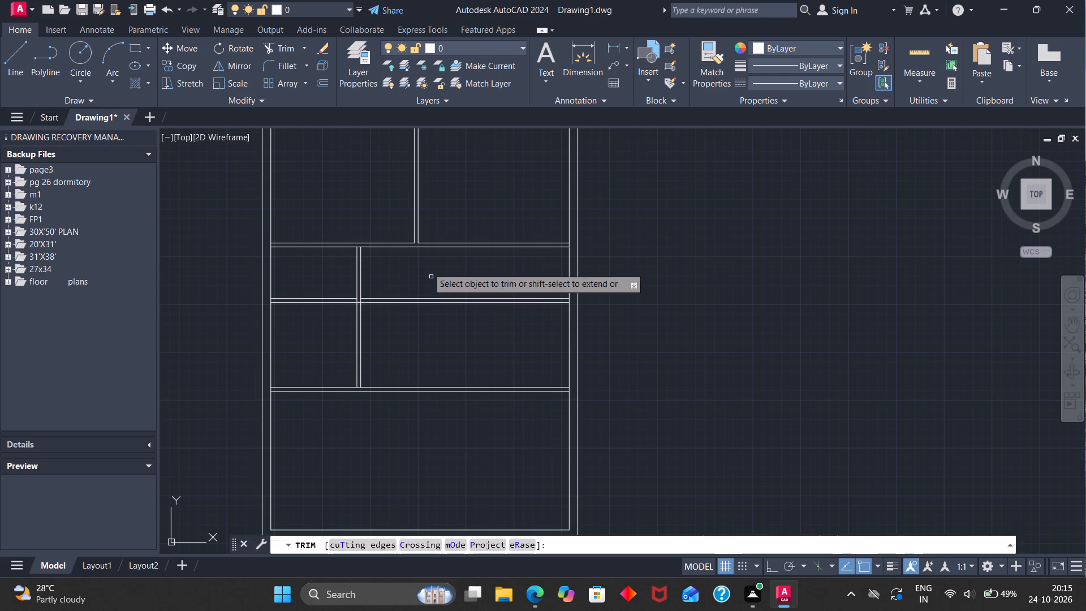
drag(427, 265, 432, 337)
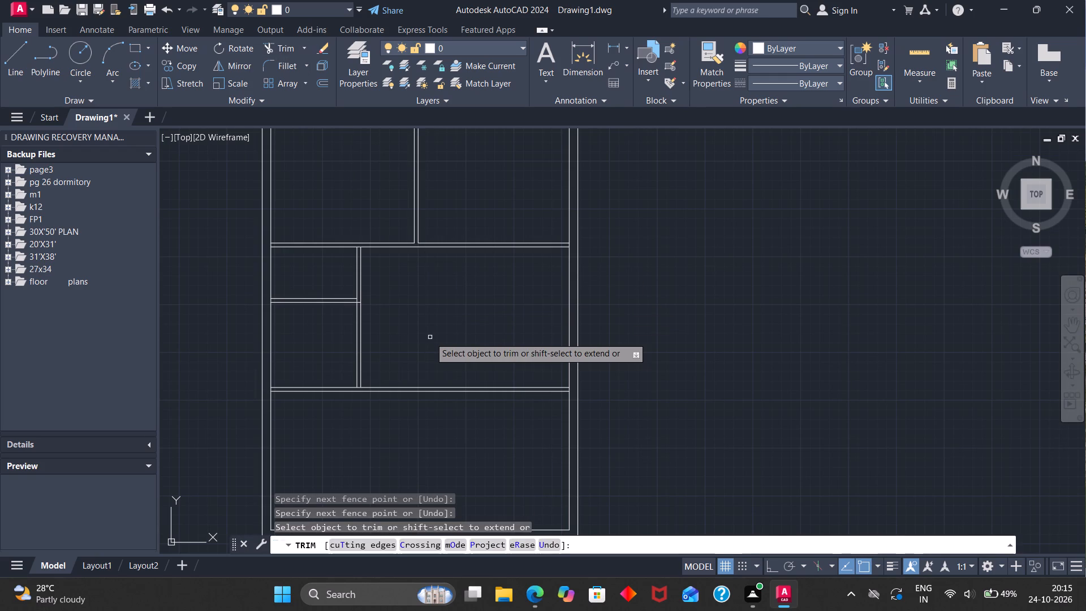
scroll(426, 352, down, 1)
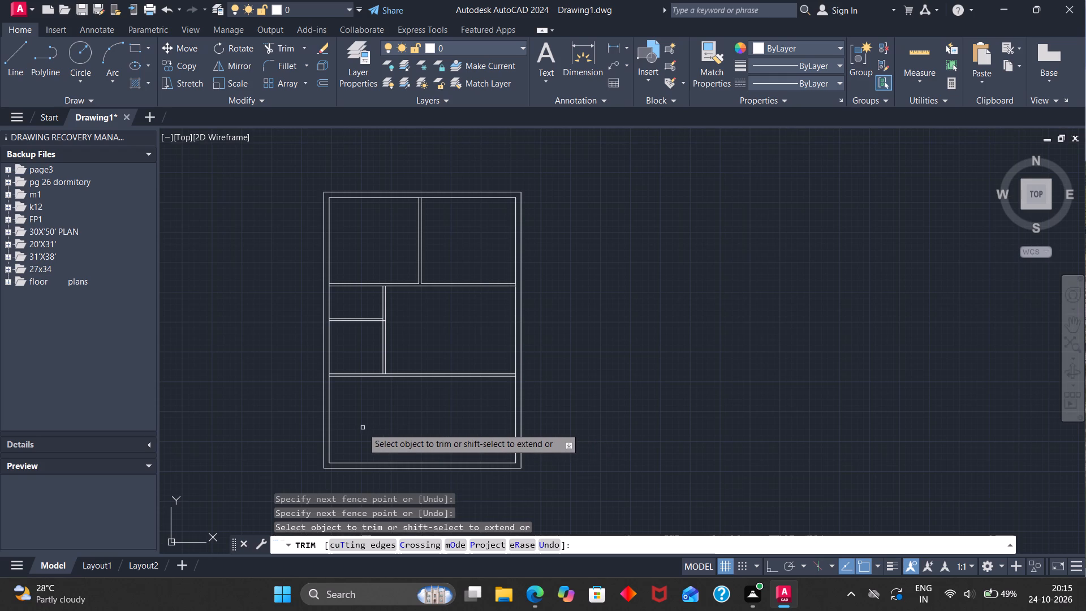
scroll(363, 428, up, 2)
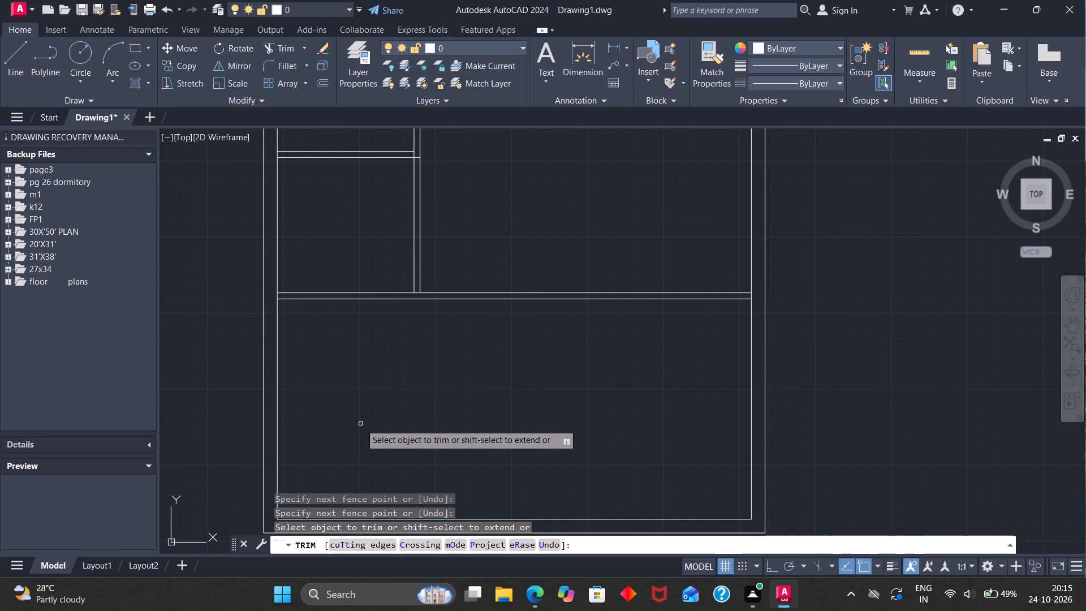
key(Escape)
Offset the inner left wall line 12' to the right, and offset the new line 4" to form a full-height vertical partition.
key(o)
key(Return)
text(12)
key(apostrophe)
key(Return)
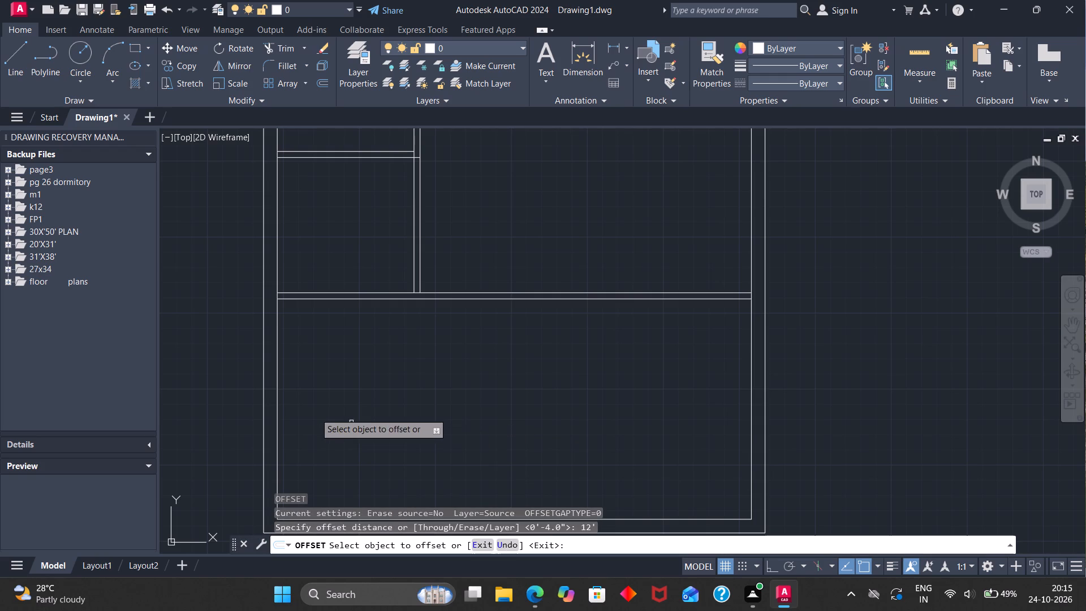
click(277, 396)
click(389, 403)
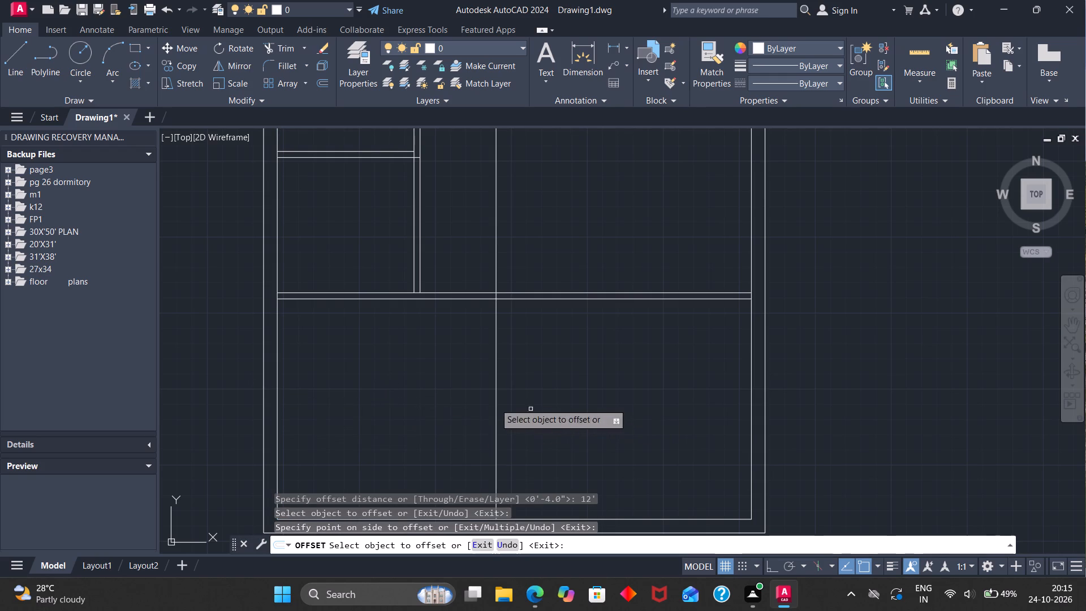
click(495, 401)
key(4)
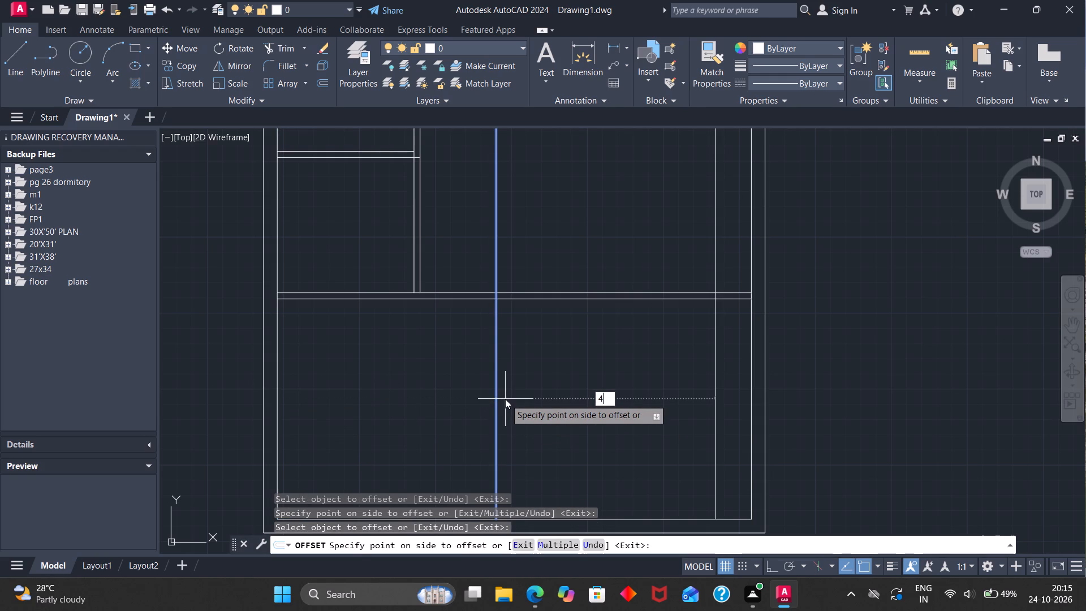
key(Return)
Trim both lines of the full-height vertical partition above the lowest horizontal partition, using that partition's top line as the cutting edge.
scroll(505, 394, down, 2)
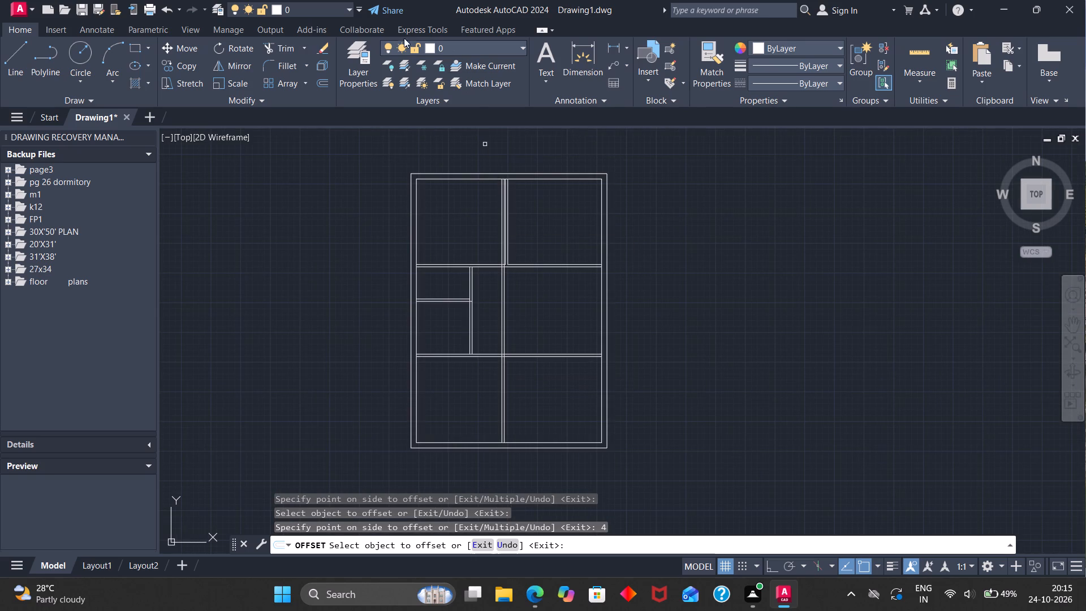
click(285, 44)
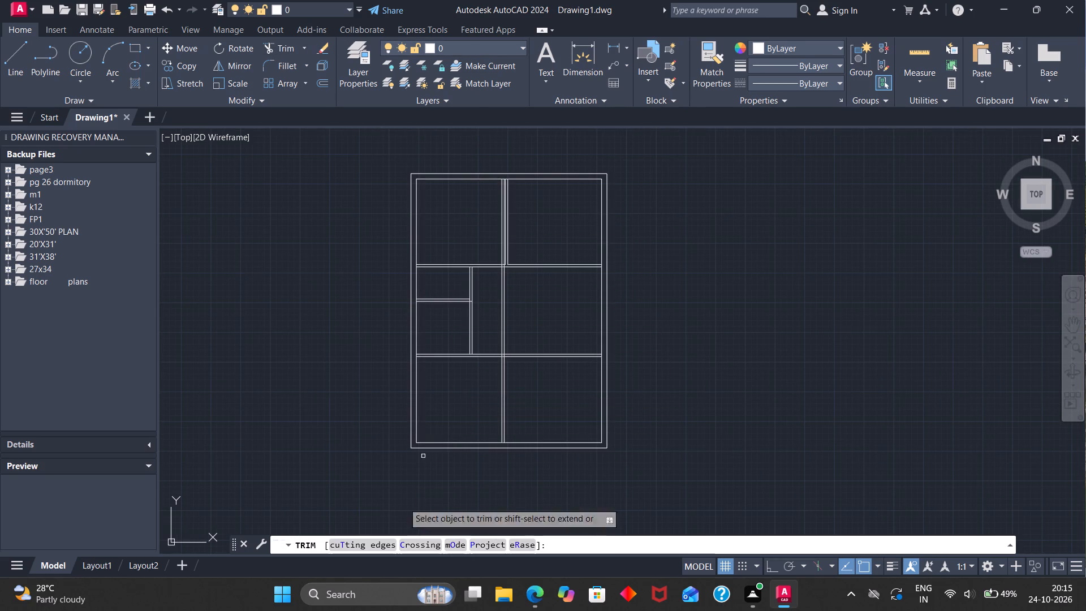
click(364, 544)
scroll(507, 357, up, 5)
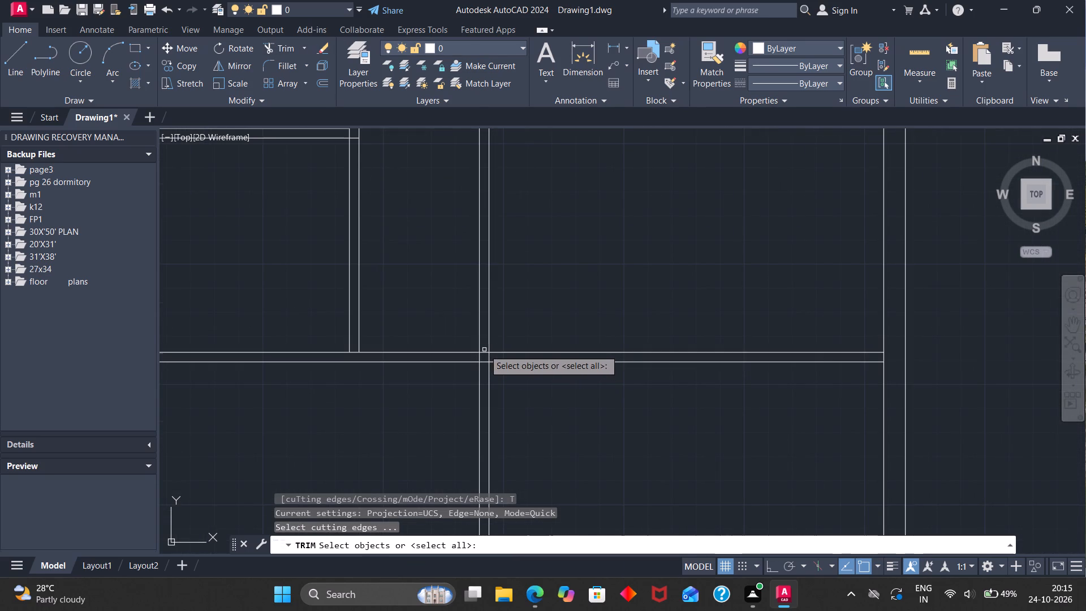
click(484, 350)
click(484, 353)
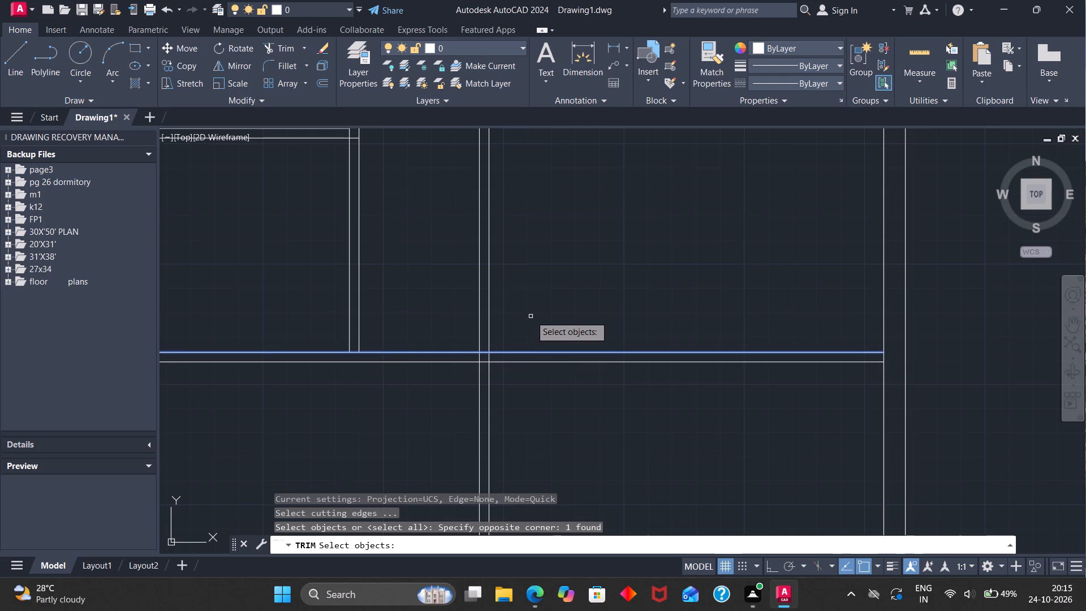
key(Return)
drag(520, 310, 478, 304)
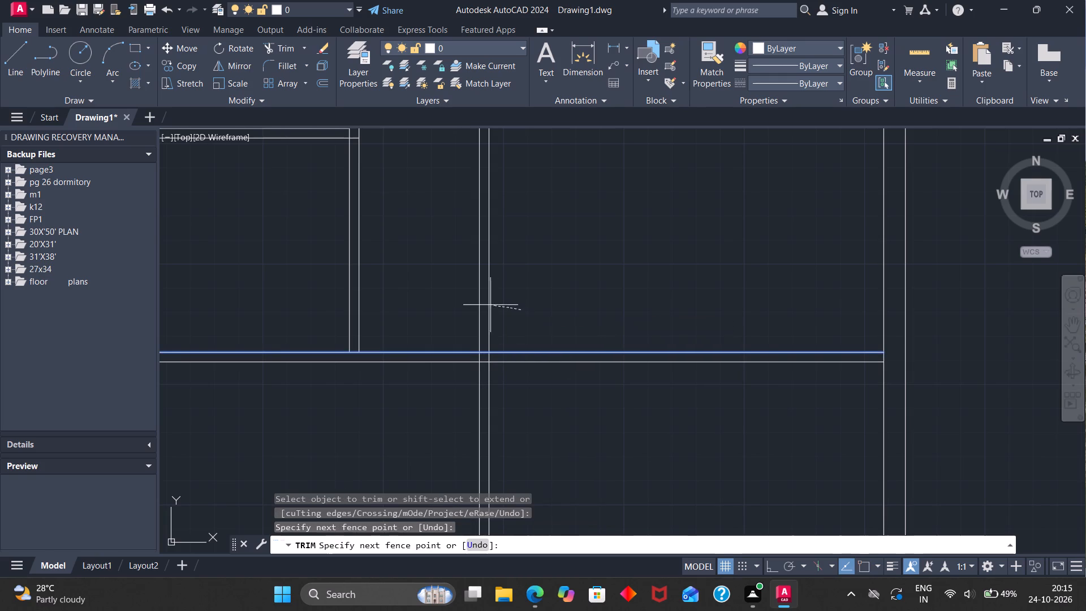
drag(478, 304, 433, 311)
scroll(438, 311, down, 3)
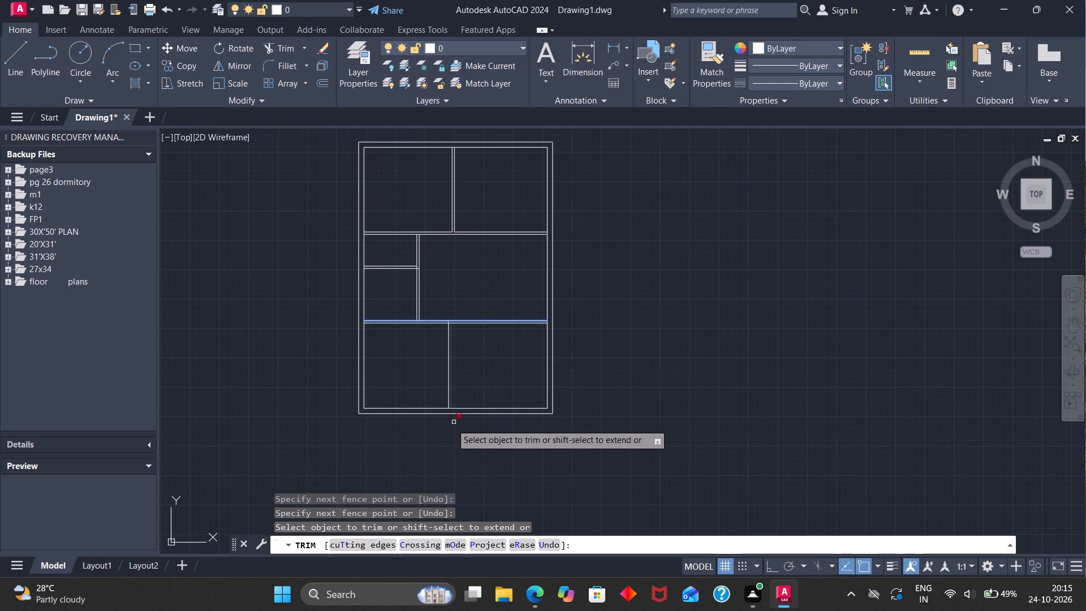
key(Escape)
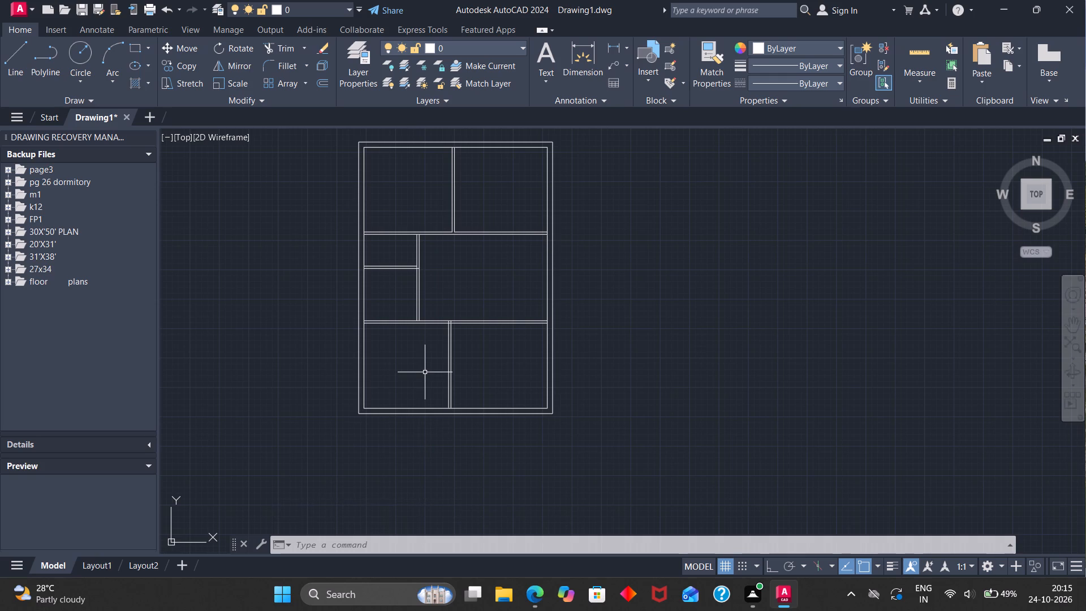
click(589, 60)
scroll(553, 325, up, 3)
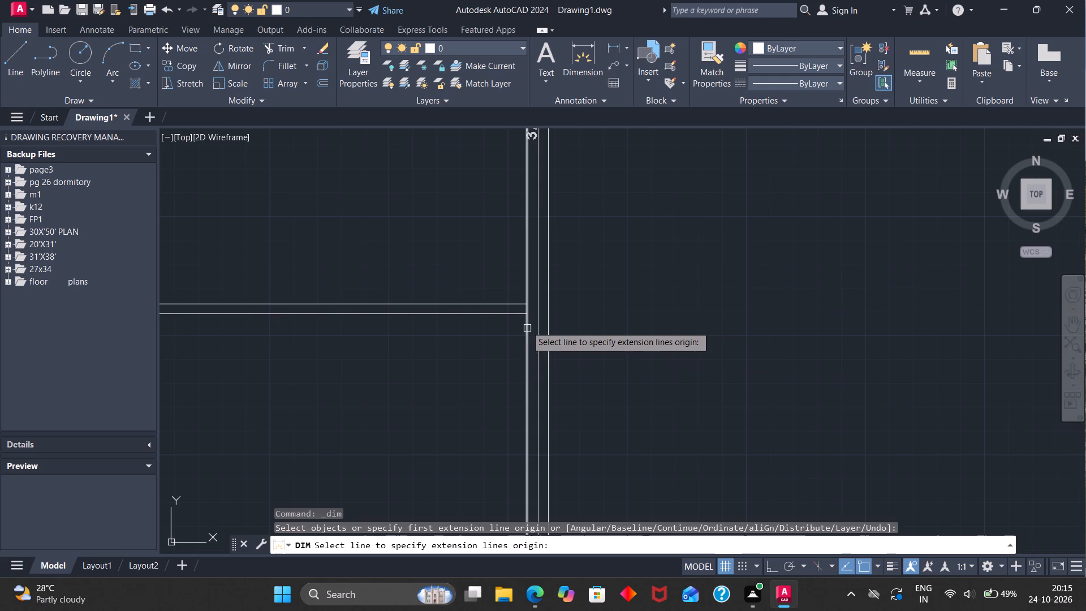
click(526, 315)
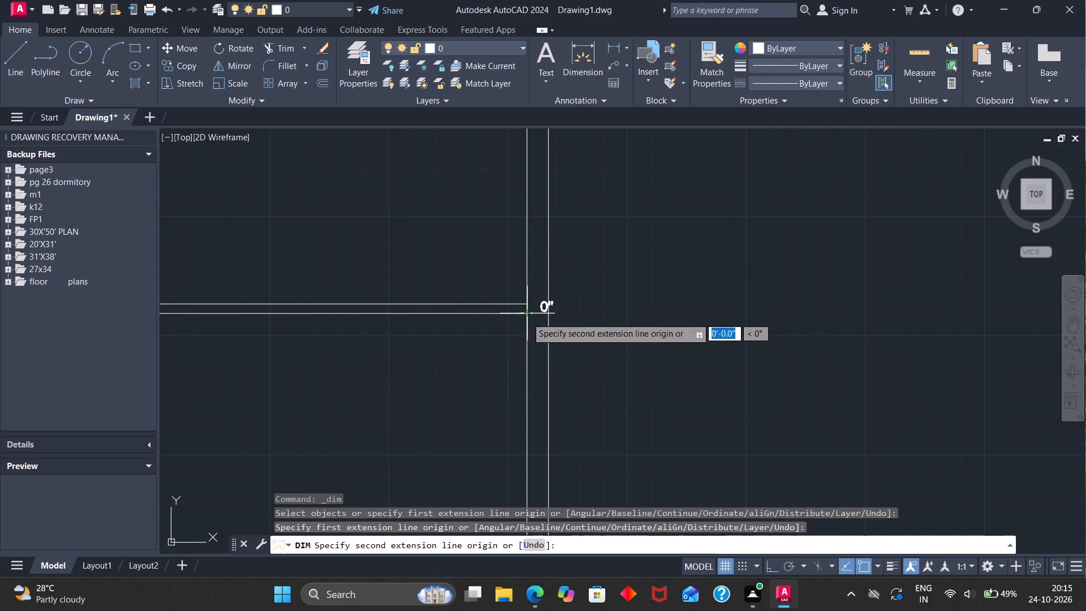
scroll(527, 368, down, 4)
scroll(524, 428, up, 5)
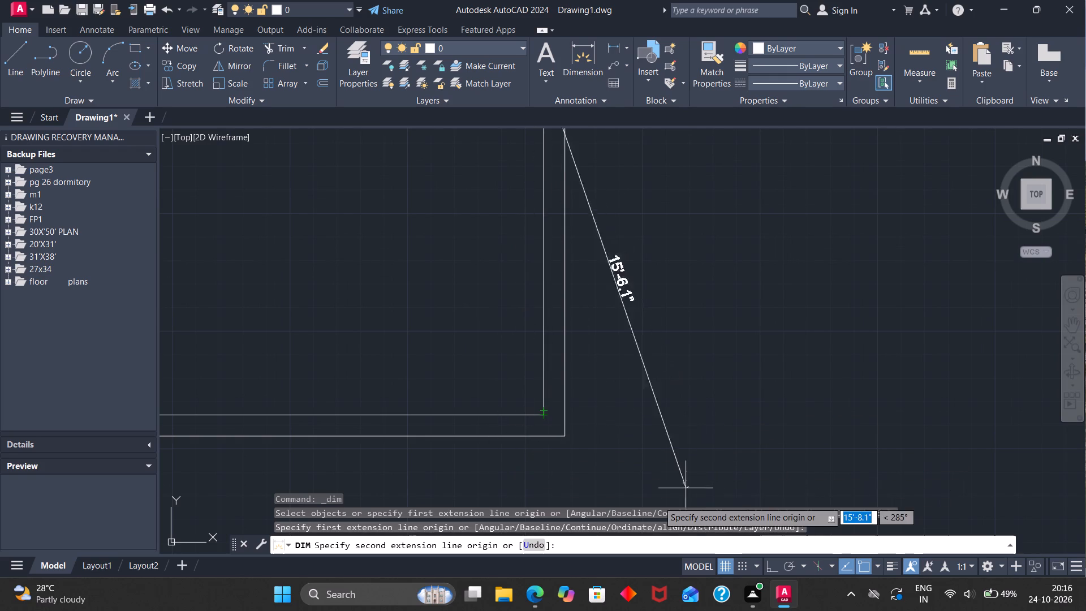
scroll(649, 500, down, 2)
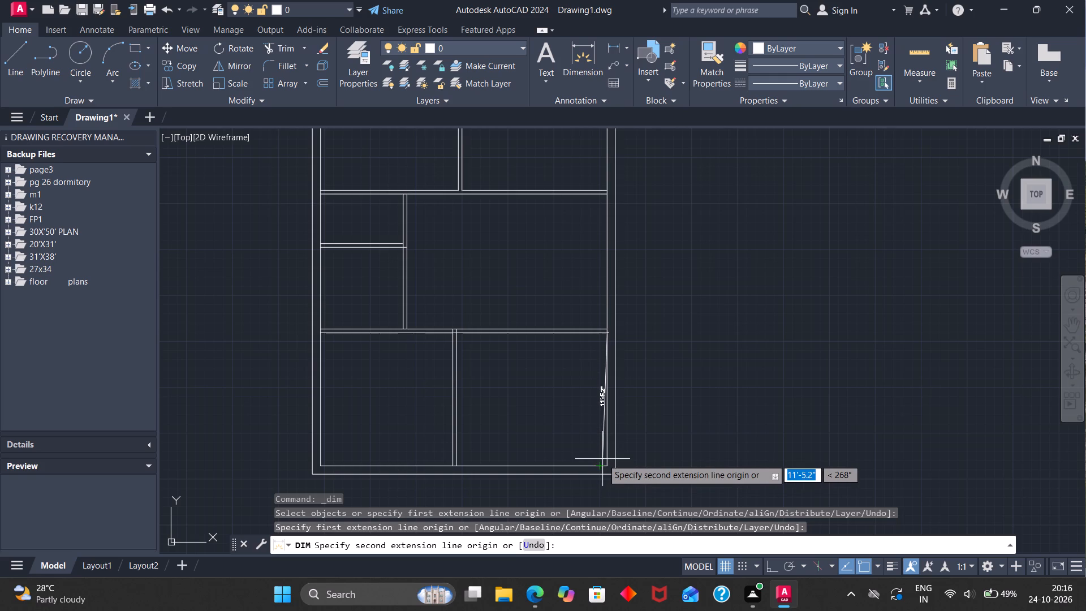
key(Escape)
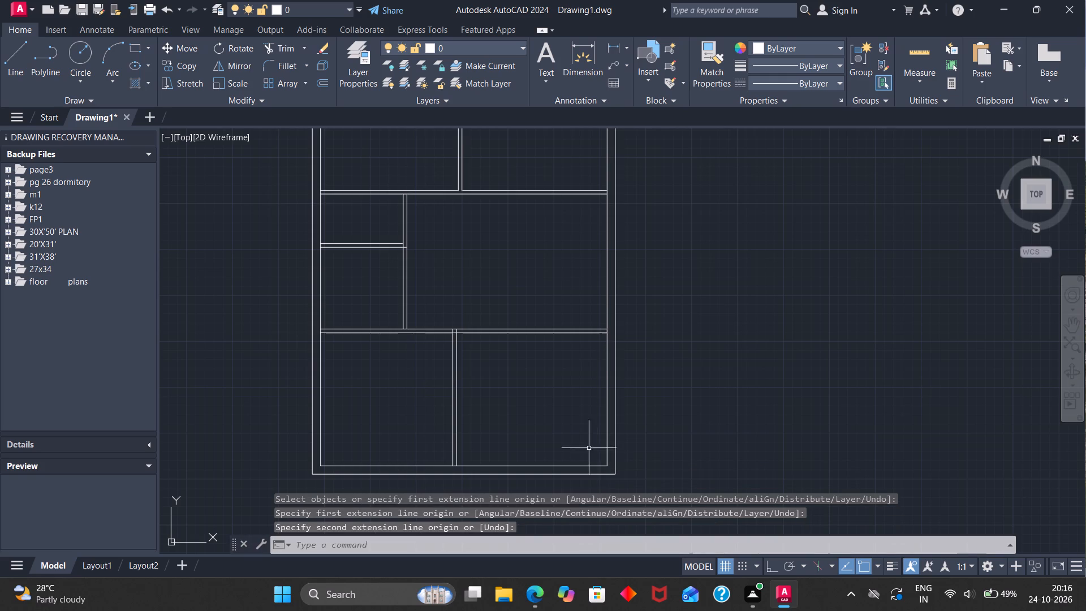
Trim the lowest horizontal partition's junctions open where the lower vertical partition and the short vertical partition meet it.
scroll(526, 420, down, 1)
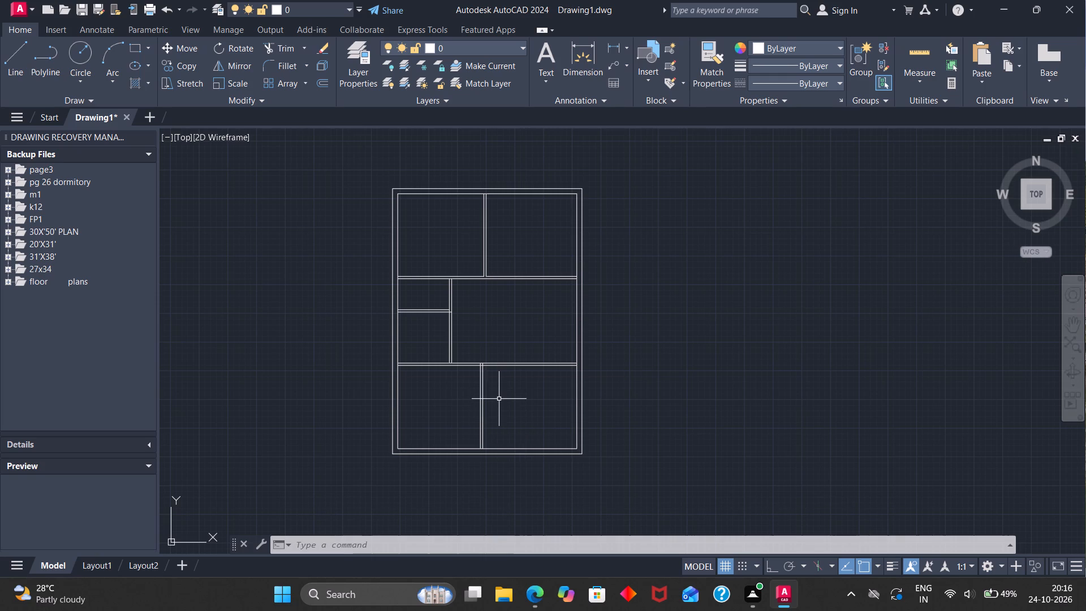
click(281, 49)
scroll(467, 374, up, 4)
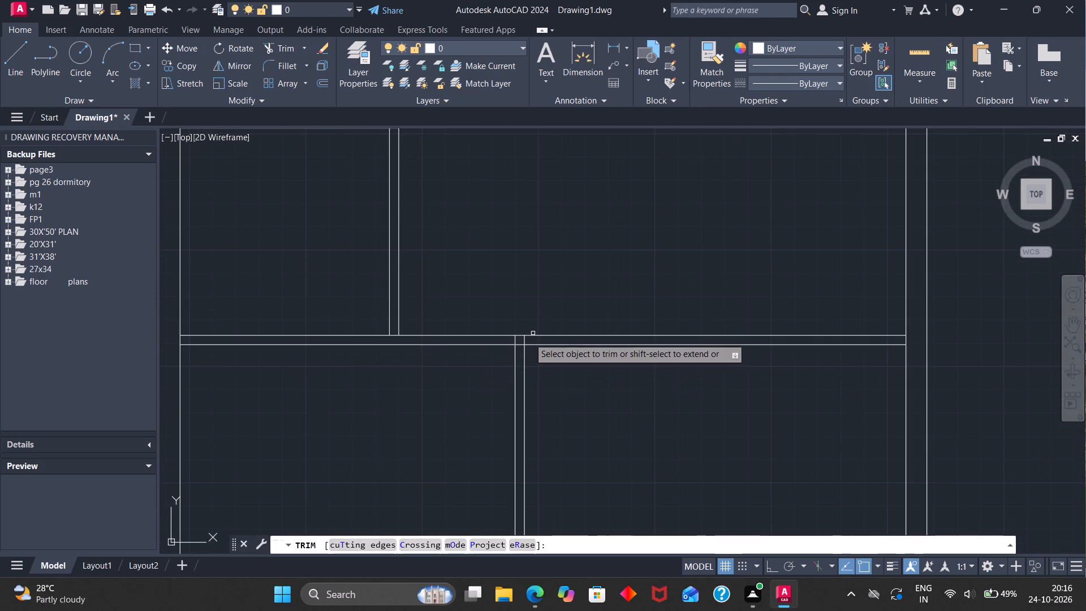
scroll(528, 338, up, 3)
drag(529, 341, 426, 330)
drag(489, 346, 497, 382)
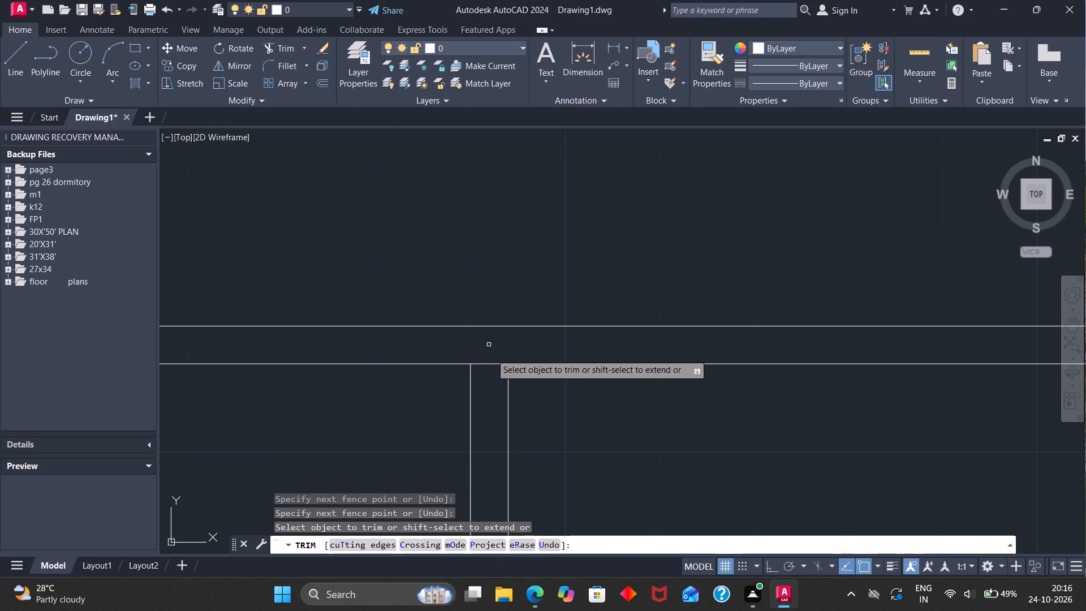
drag(497, 382, 497, 399)
scroll(470, 301, down, 2)
scroll(327, 270, down, 1)
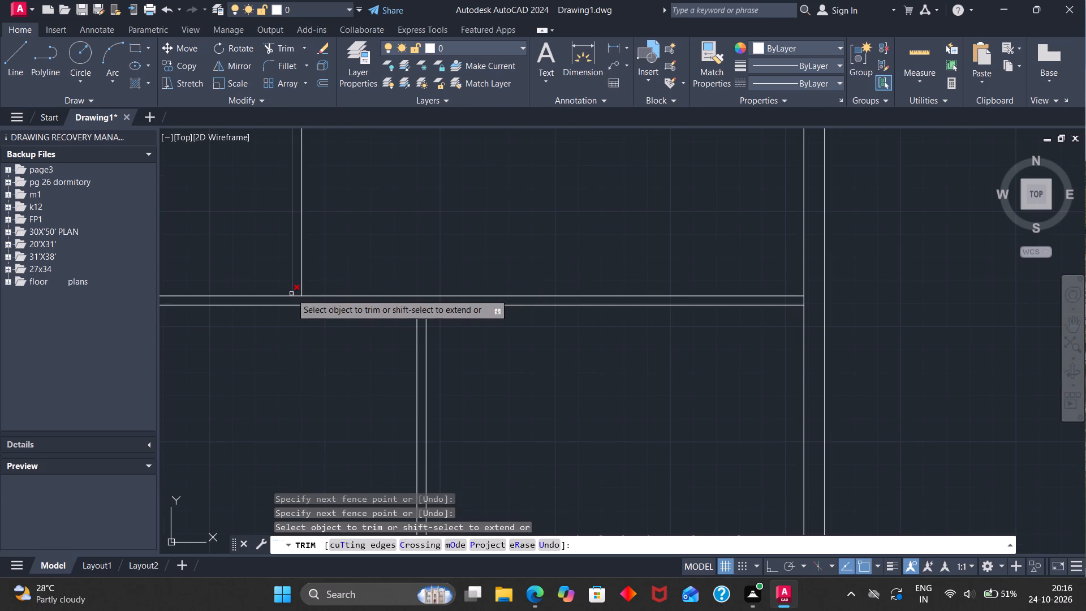
scroll(291, 290, up, 4)
drag(317, 296, 317, 329)
Trim the short vertical partition's junctions with the small left horizontal partition and with the upper horizontal partition's bottom line.
scroll(317, 316, down, 7)
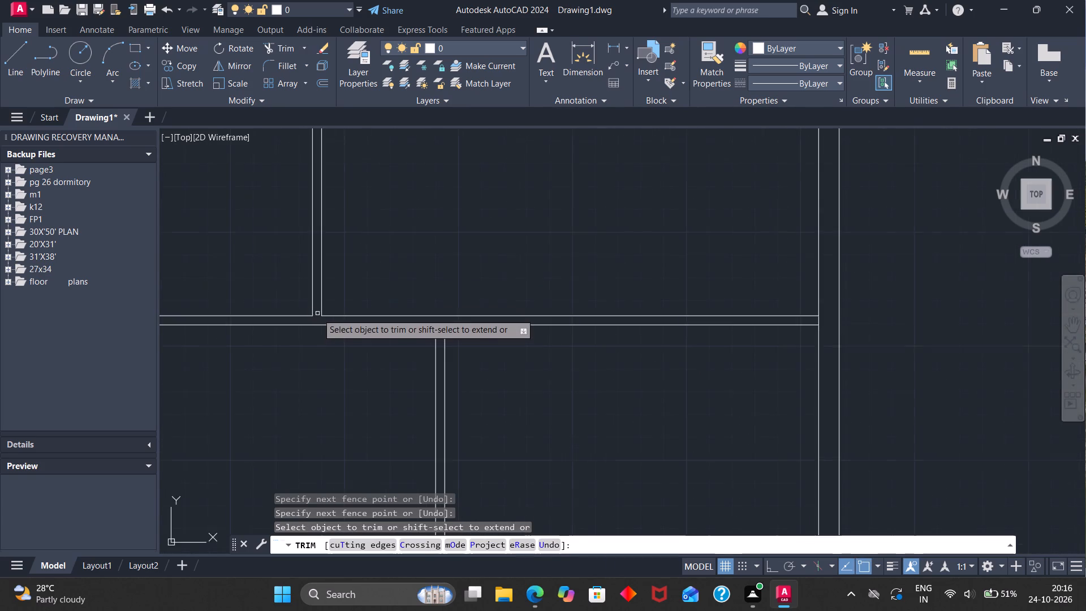
scroll(318, 313, down, 1)
scroll(314, 214, up, 5)
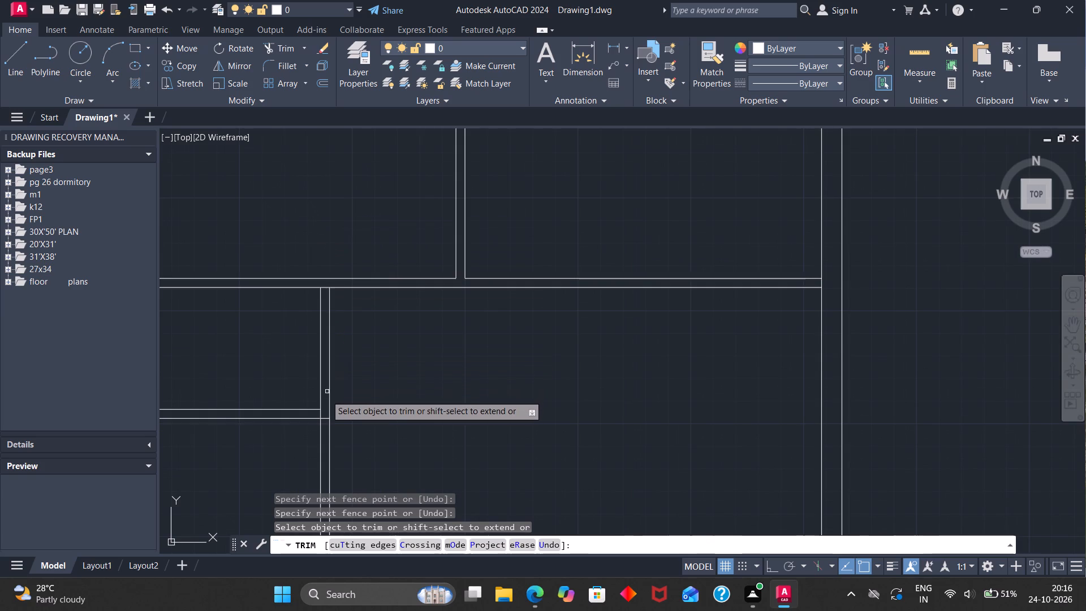
scroll(323, 403, up, 4)
drag(333, 442, 337, 482)
scroll(327, 434, down, 4)
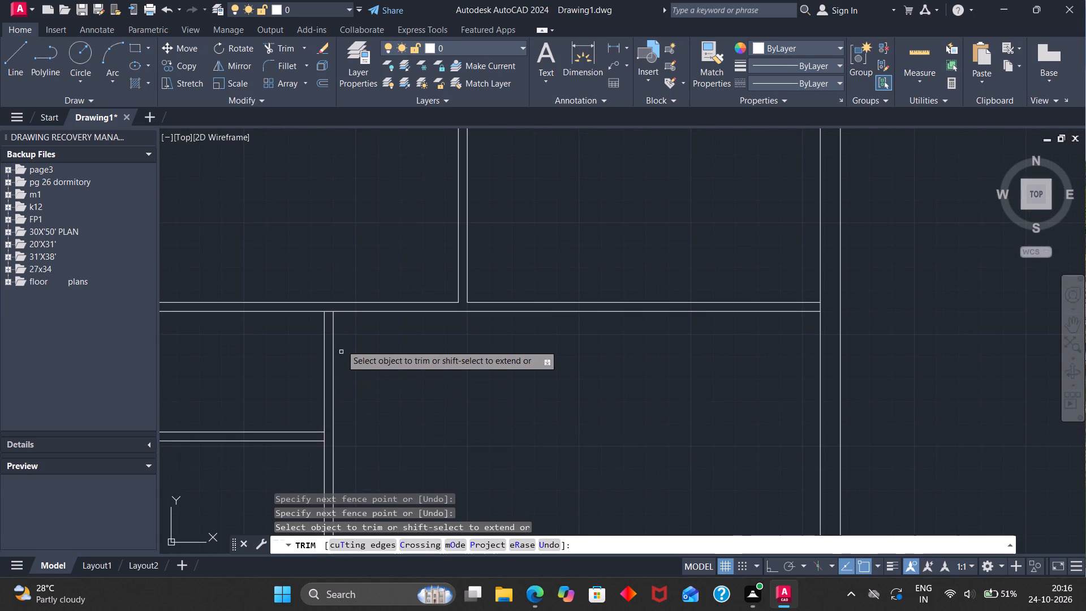
scroll(322, 296, up, 4)
drag(360, 374, 360, 408)
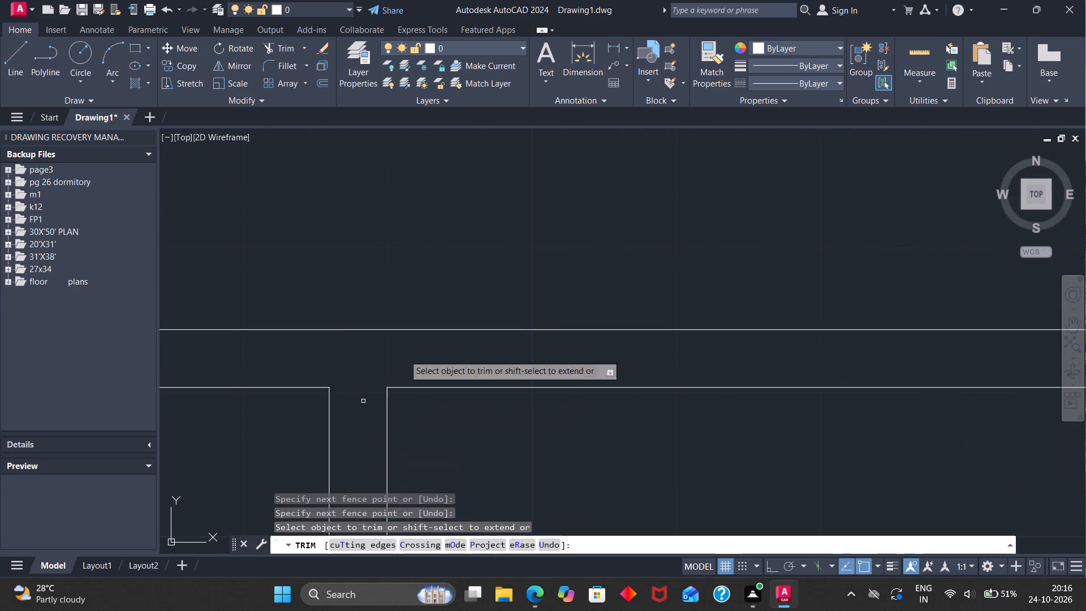
With Ortho on, draw a vertical line across the upper horizontal partition from the upper vertical partition's left line.
scroll(446, 326, down, 3)
scroll(493, 324, down, 2)
scroll(643, 337, down, 1)
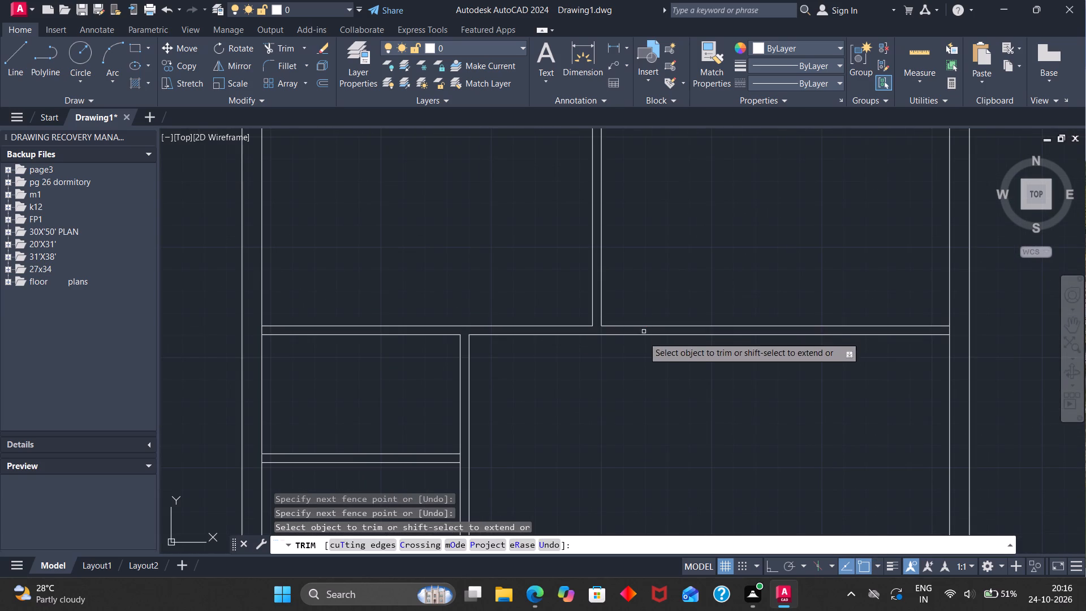
scroll(643, 338, down, 2)
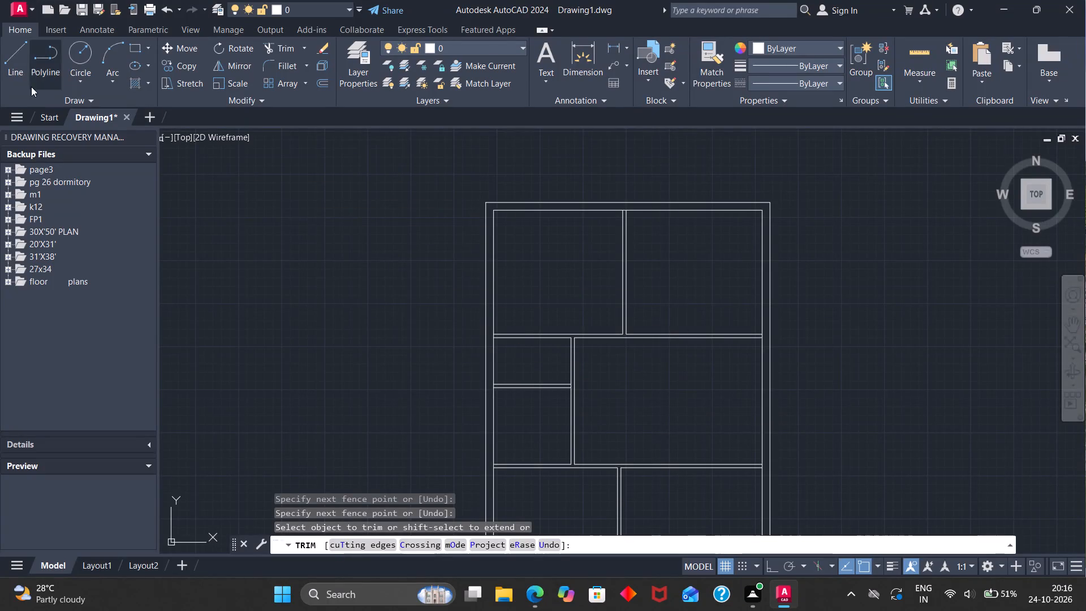
click(21, 71)
scroll(628, 343, up, 5)
click(606, 309)
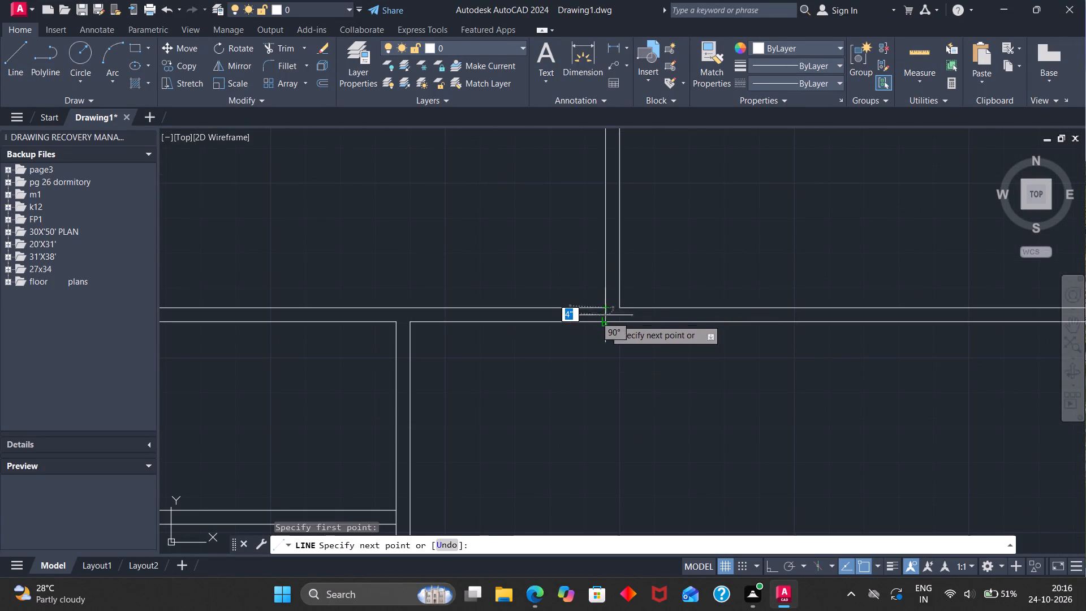
scroll(603, 324, up, 3)
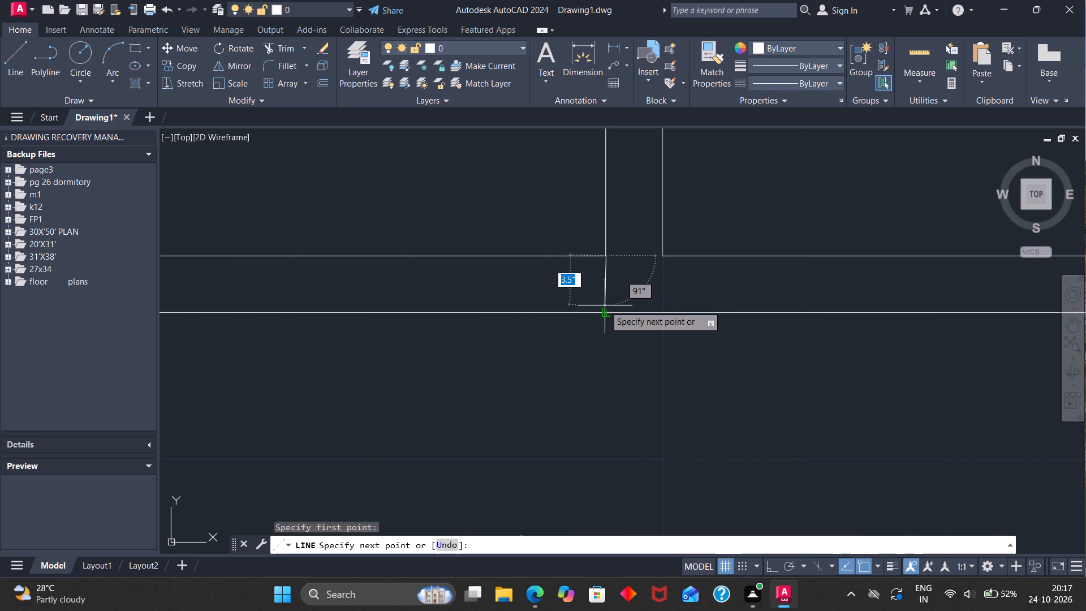
key(F8)
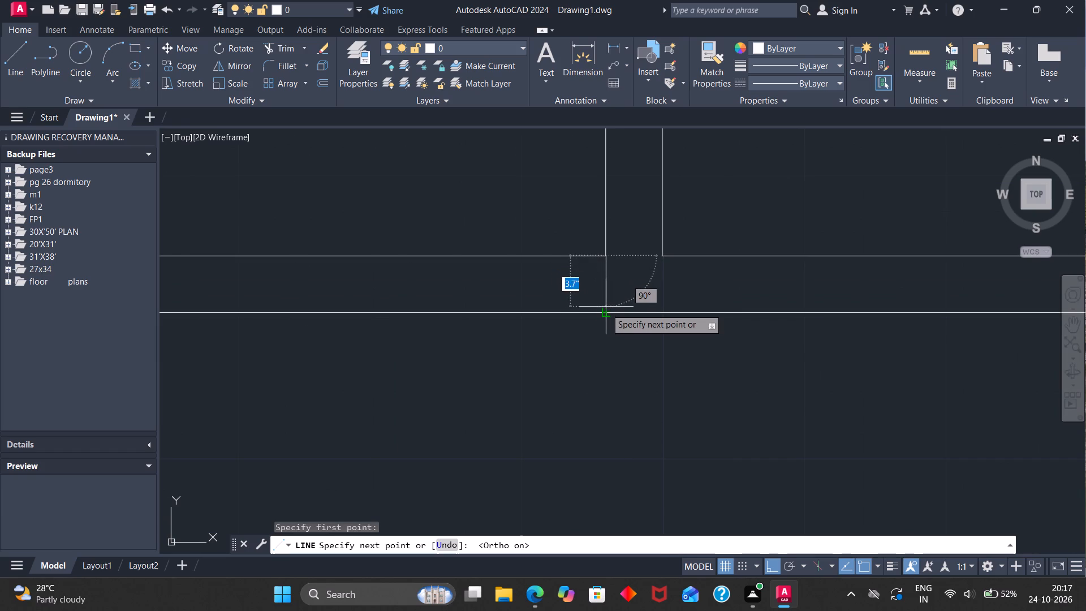
click(606, 310)
key(Escape)
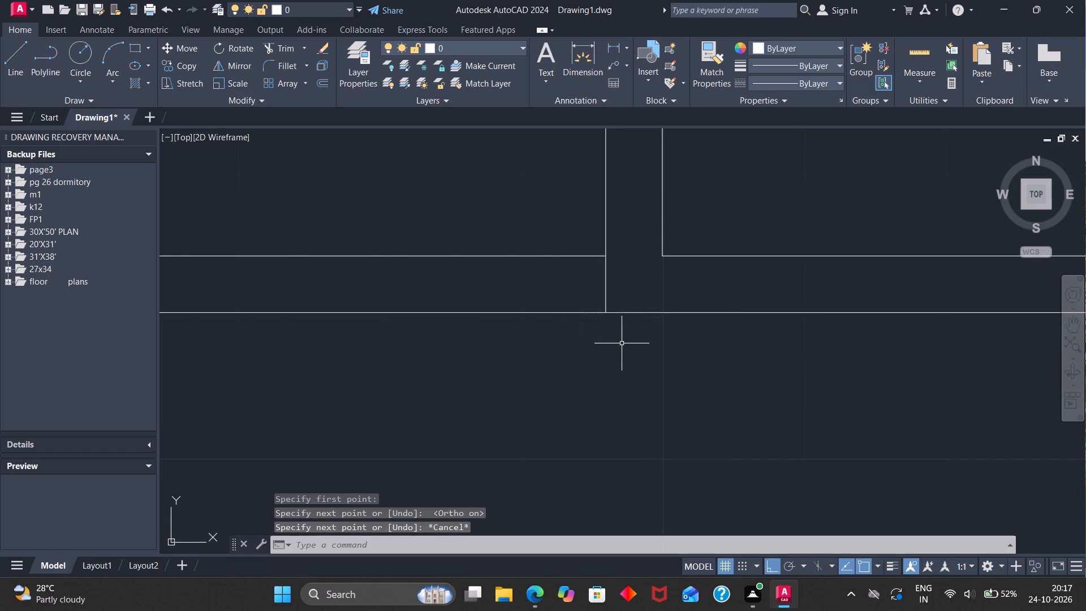
Offset the short cross line 6" to the left, and offset the new line 3' further left to mark a door opening.
key(o)
key(Return)
key(6)
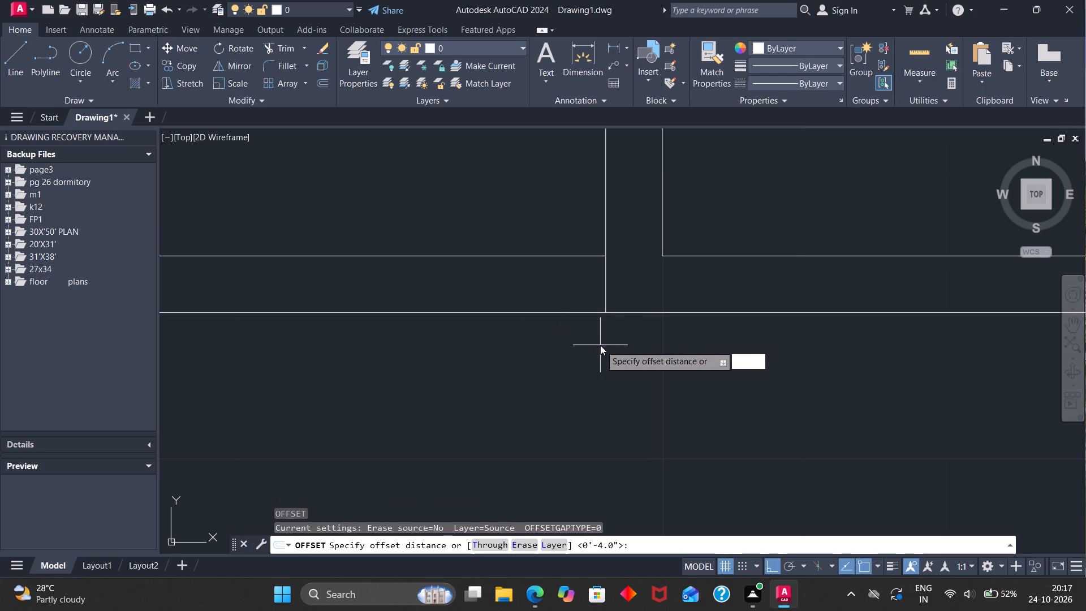
key(Return)
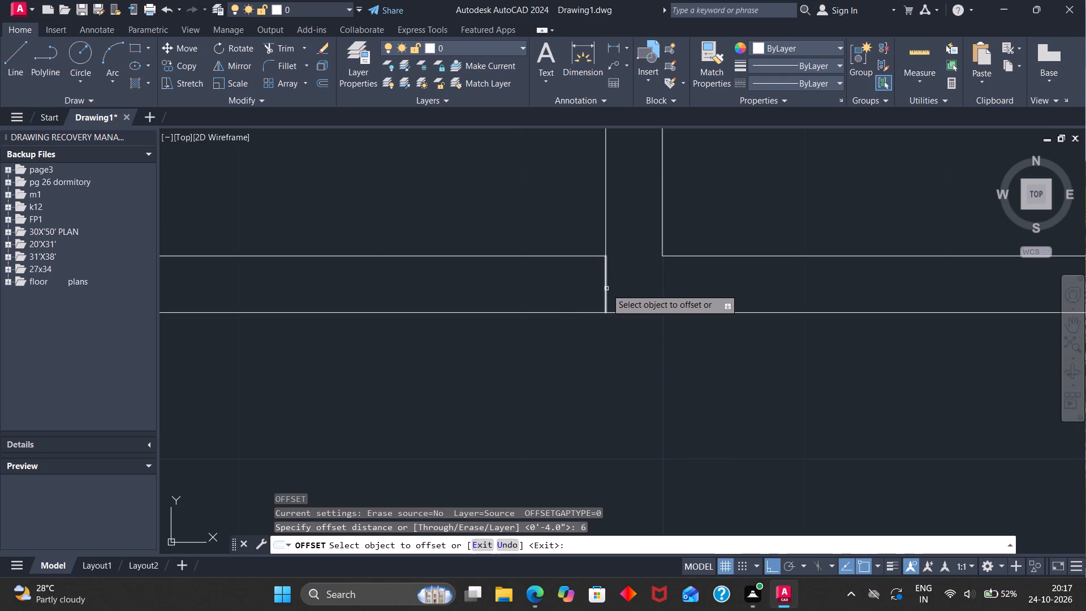
click(606, 289)
click(557, 299)
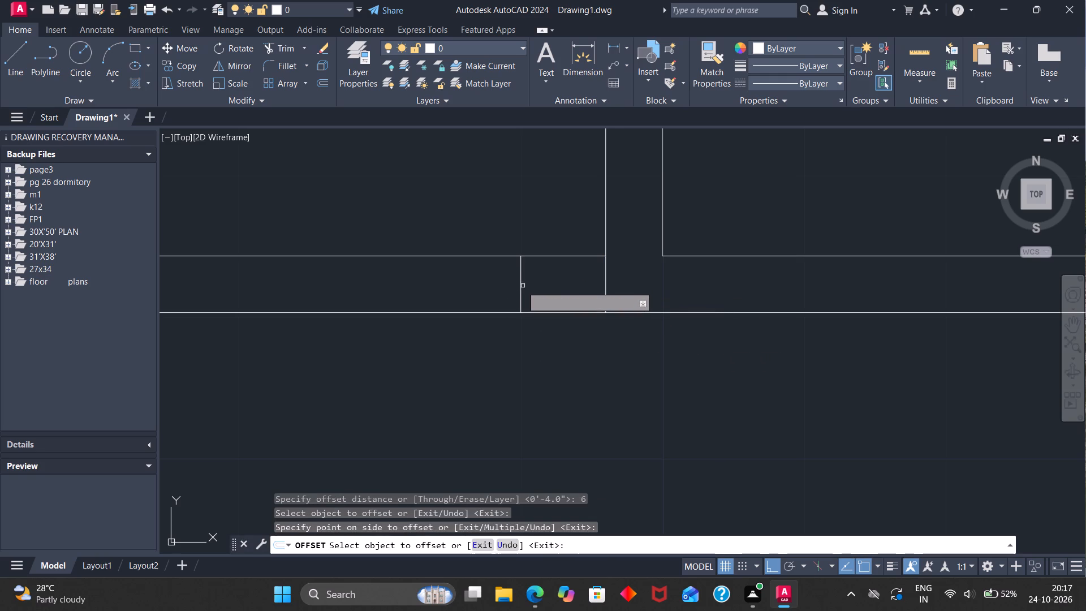
click(521, 287)
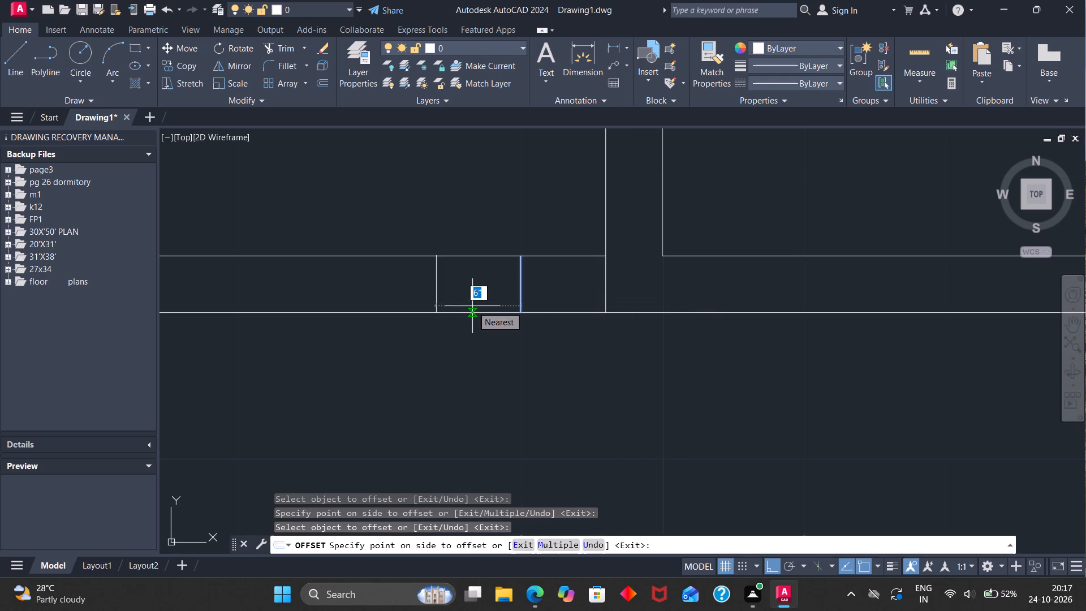
text(3')
key(Return)
Draw a vertical line across the upper horizontal partition from the upper vertical partition's right line.
scroll(472, 306, down, 2)
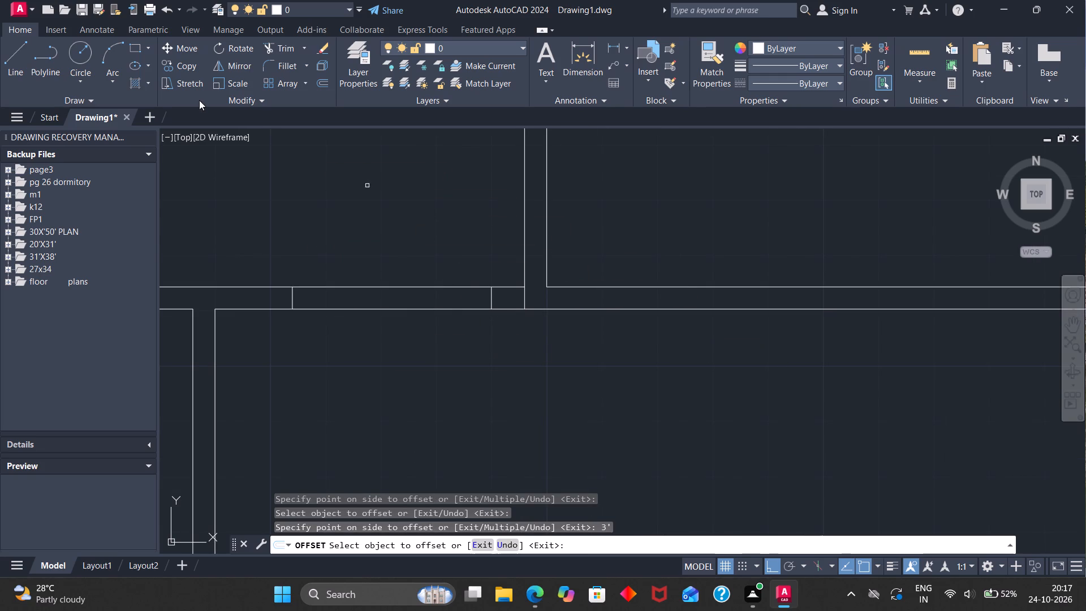
click(21, 61)
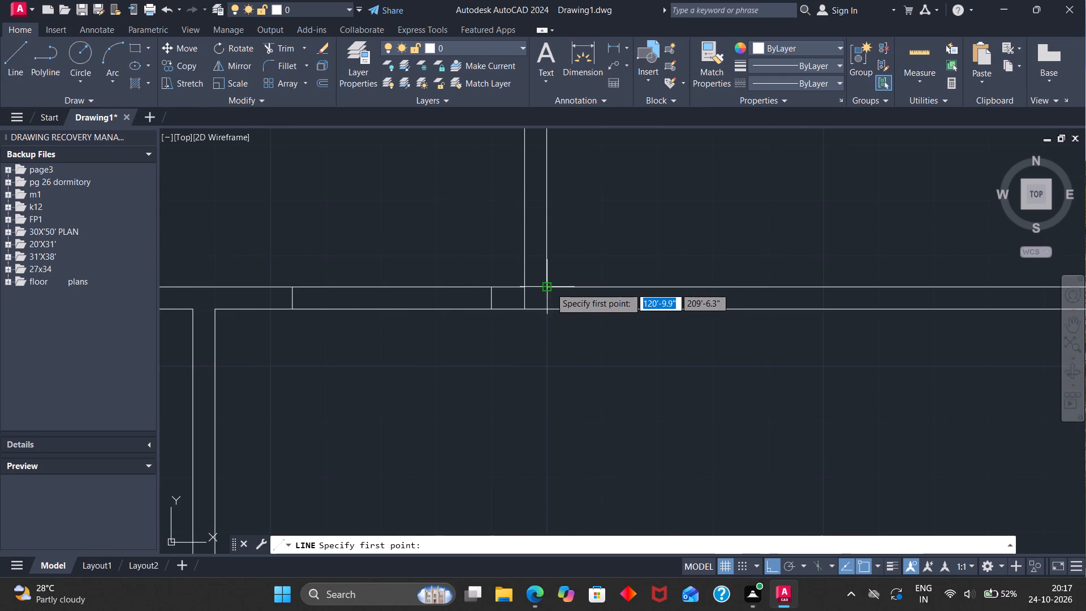
click(550, 287)
click(545, 314)
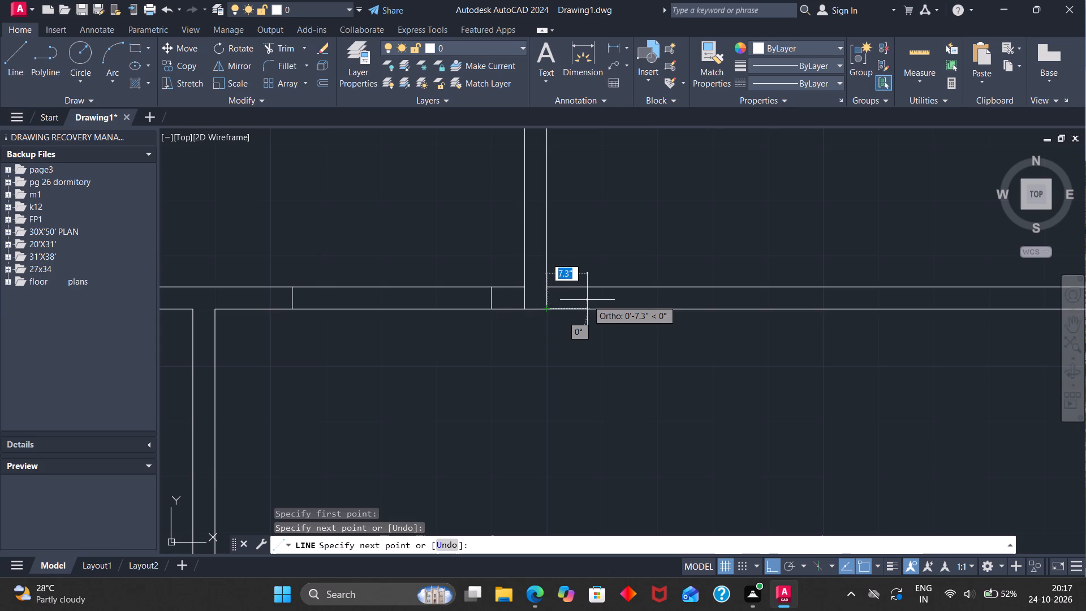
key(Escape)
Offset the short cross line 6" to the right, and offset the new line 3' further right to mark the second door opening.
key(o)
key(Return)
key(6)
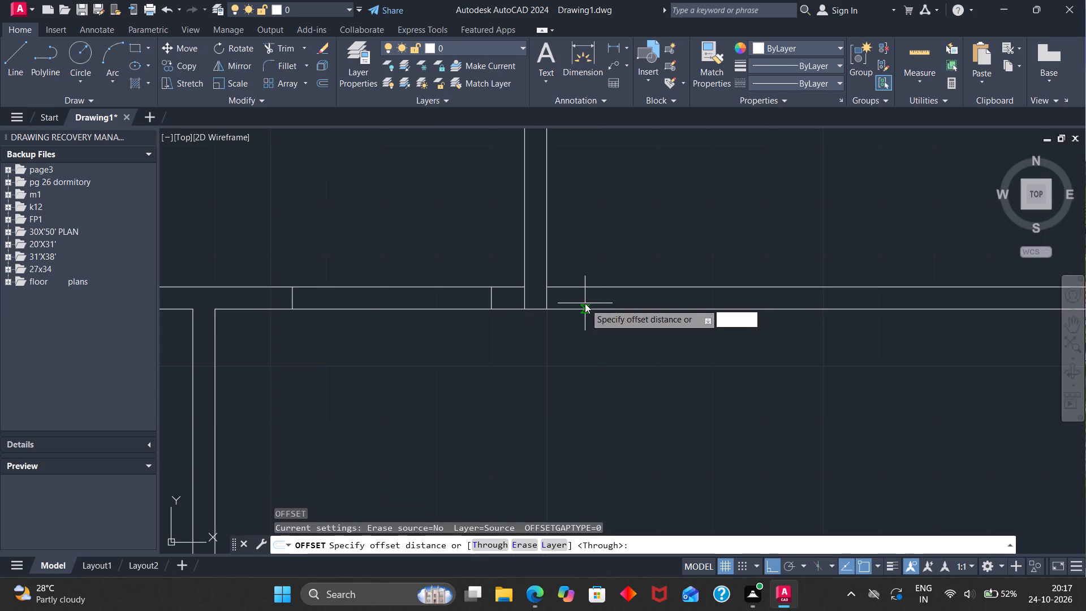
key(Return)
click(545, 300)
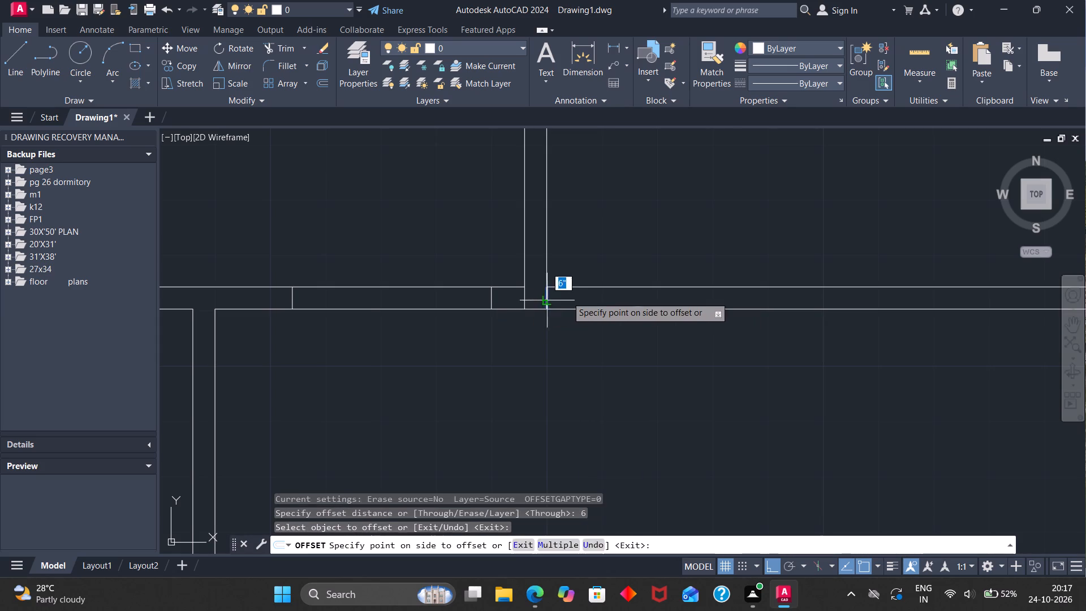
click(580, 295)
click(578, 299)
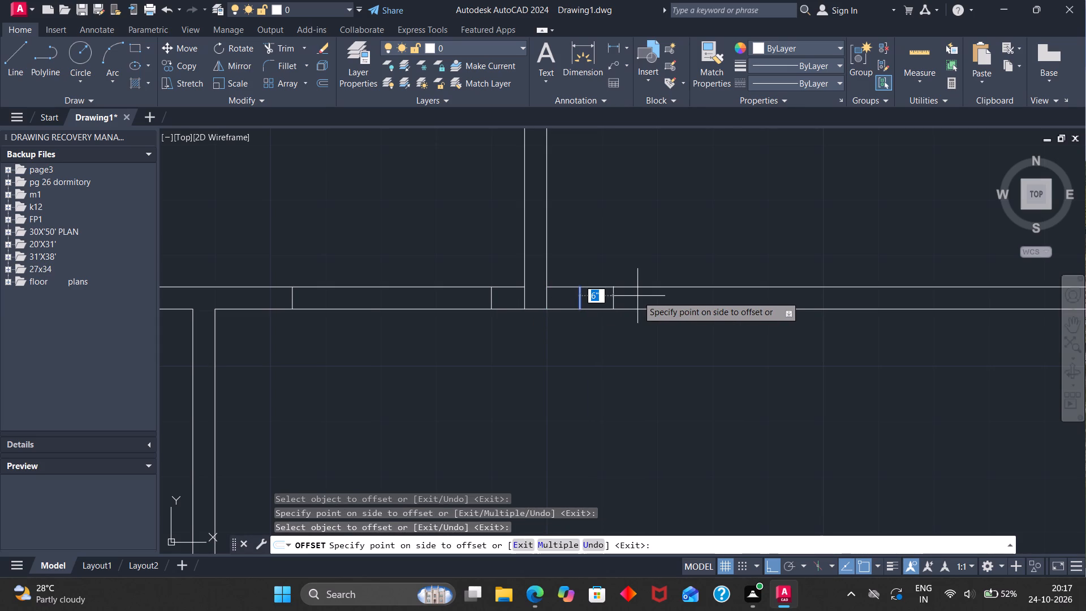
key(3)
key(apostrophe)
key(Return)
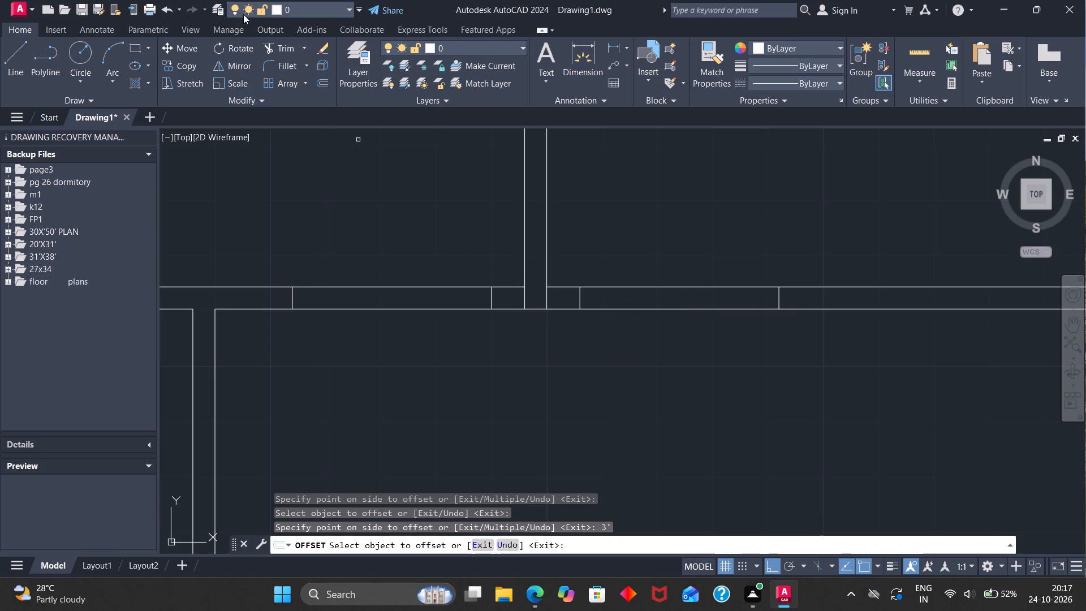
Trim the upper horizontal partition's lines inside both 3' door openings and the two short lines crossing it below the upper vertical partition.
click(286, 44)
drag(416, 236, 405, 442)
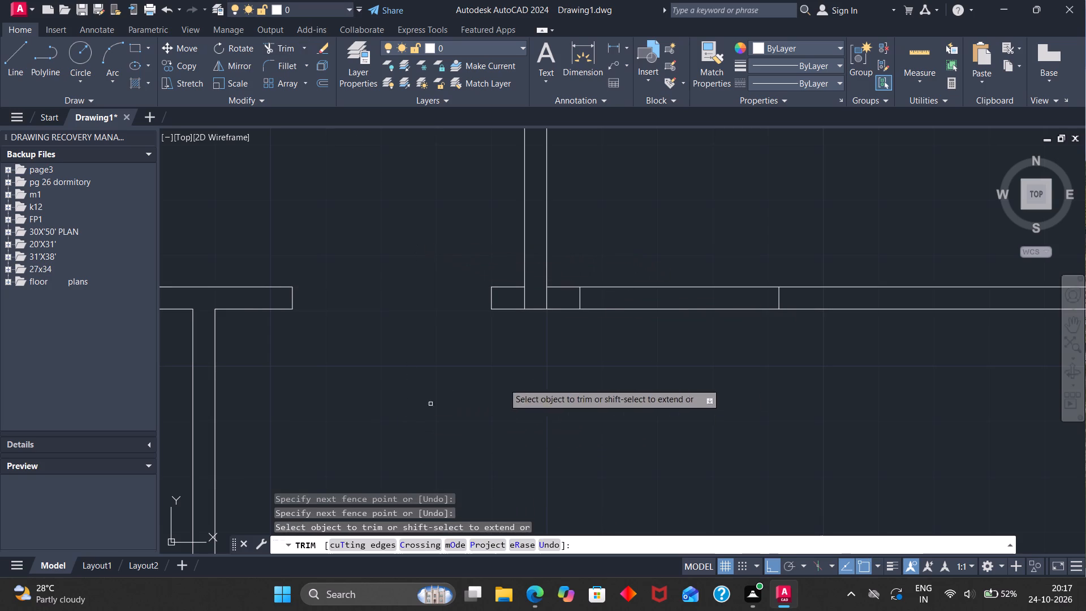
drag(654, 216, 682, 457)
scroll(558, 310, up, 3)
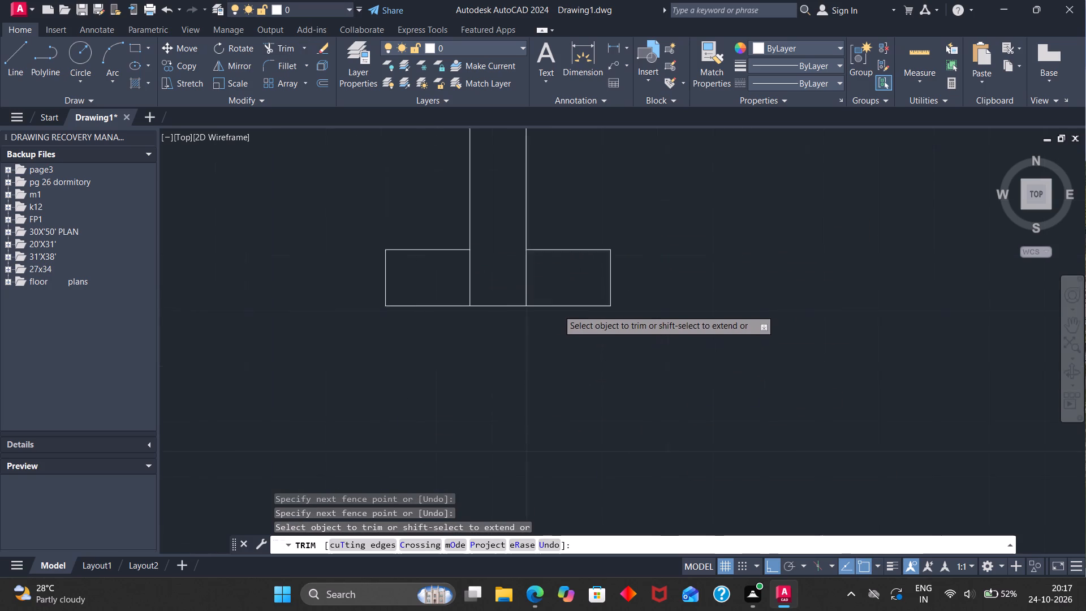
drag(532, 273, 403, 276)
Draw a 4" horizontal line across the top of the short vertical partition, where it meets the upper horizontal partition.
scroll(402, 276, down, 2)
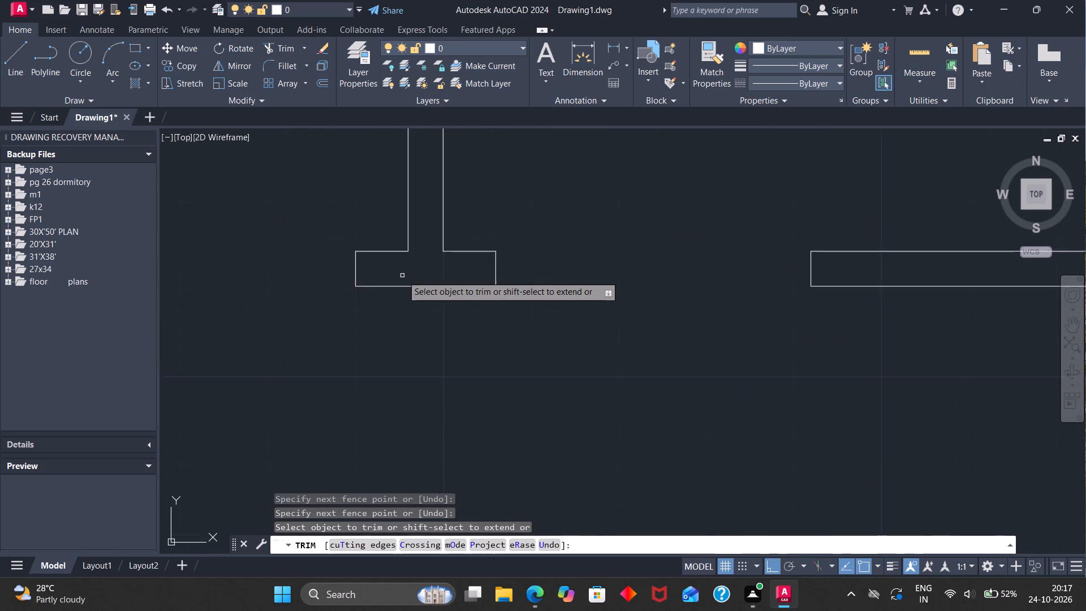
scroll(402, 276, down, 5)
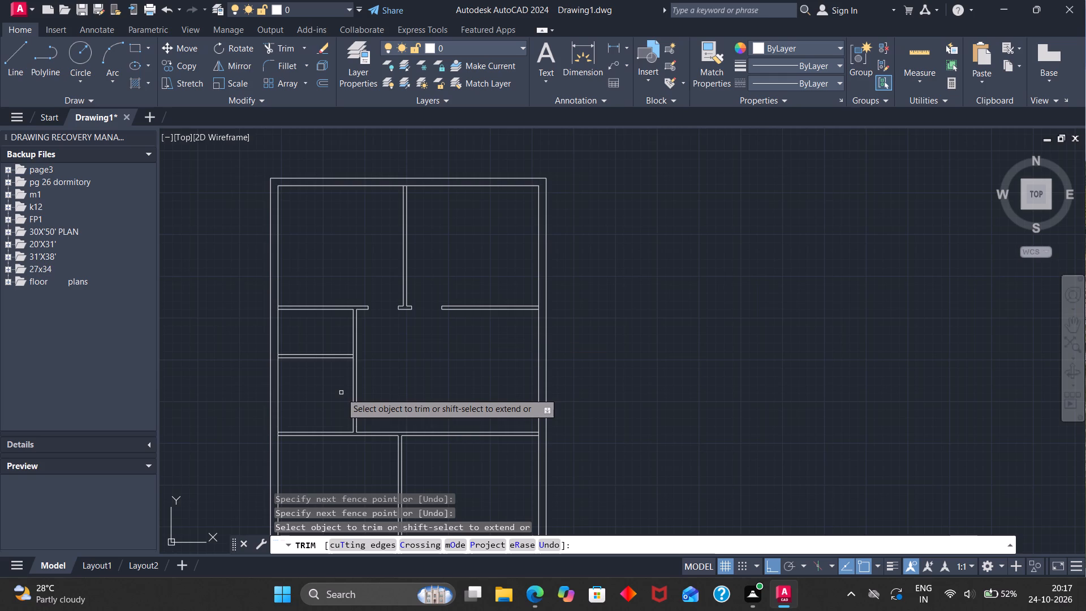
scroll(317, 326, up, 3)
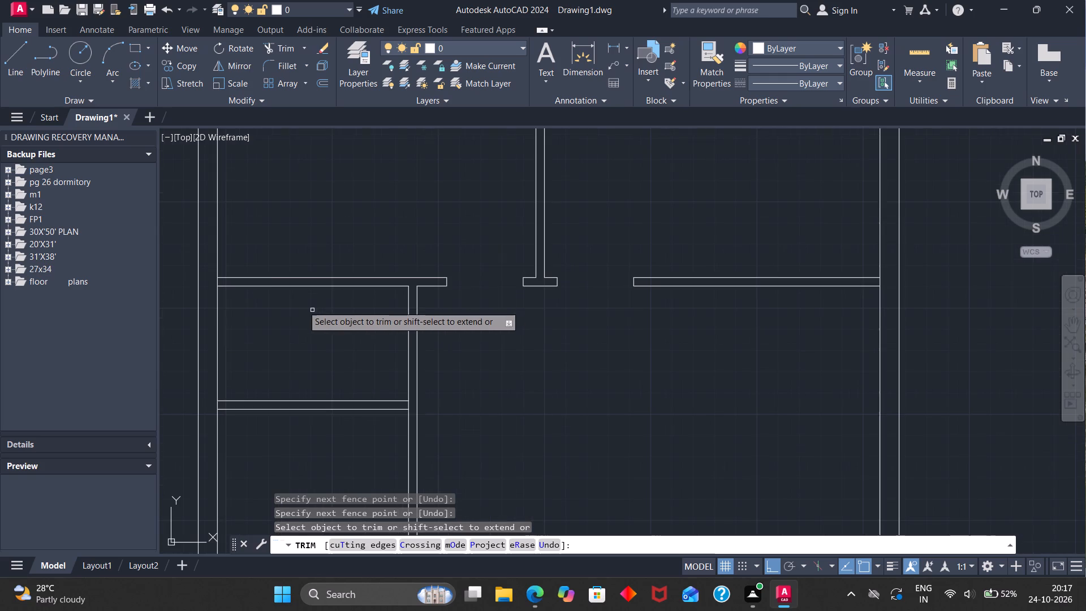
click(19, 53)
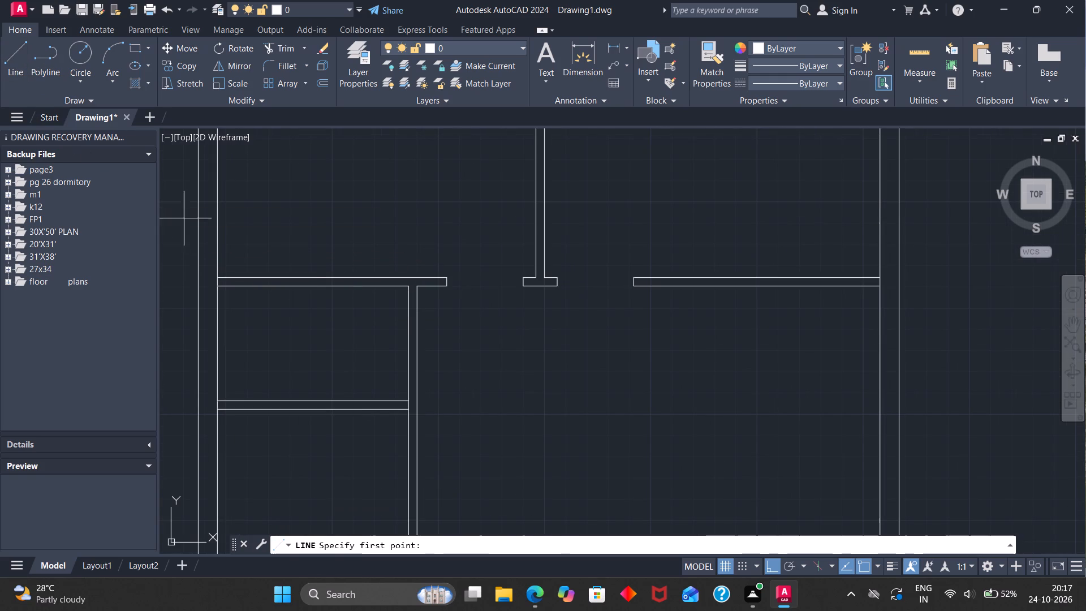
click(409, 289)
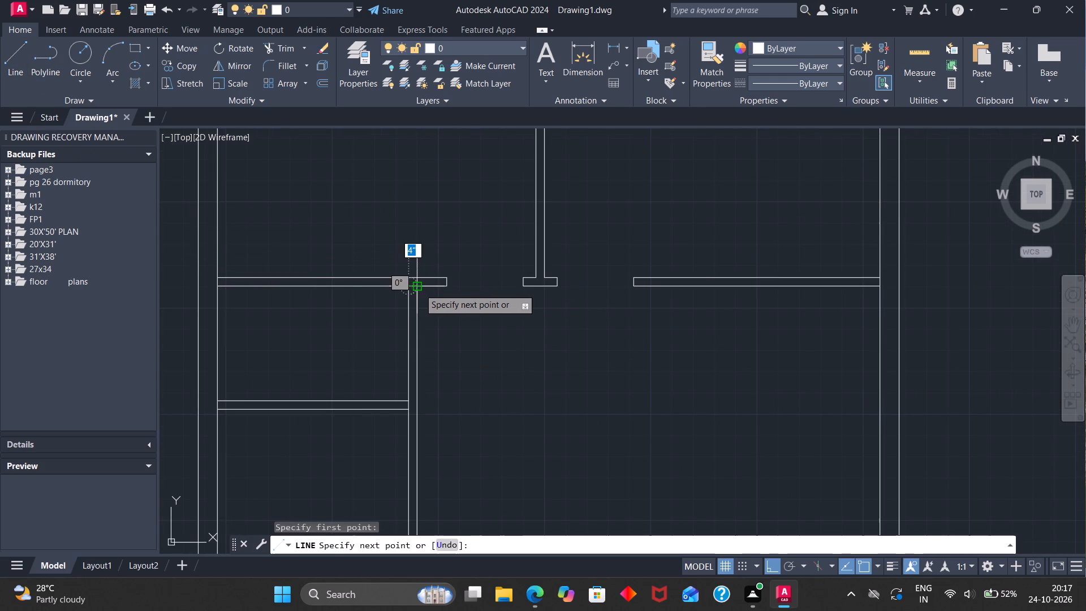
click(419, 289)
key(Escape)
Offset the new cross line 2" downward, and offset the resulting line 2'6" further down to mark a door opening.
key(o)
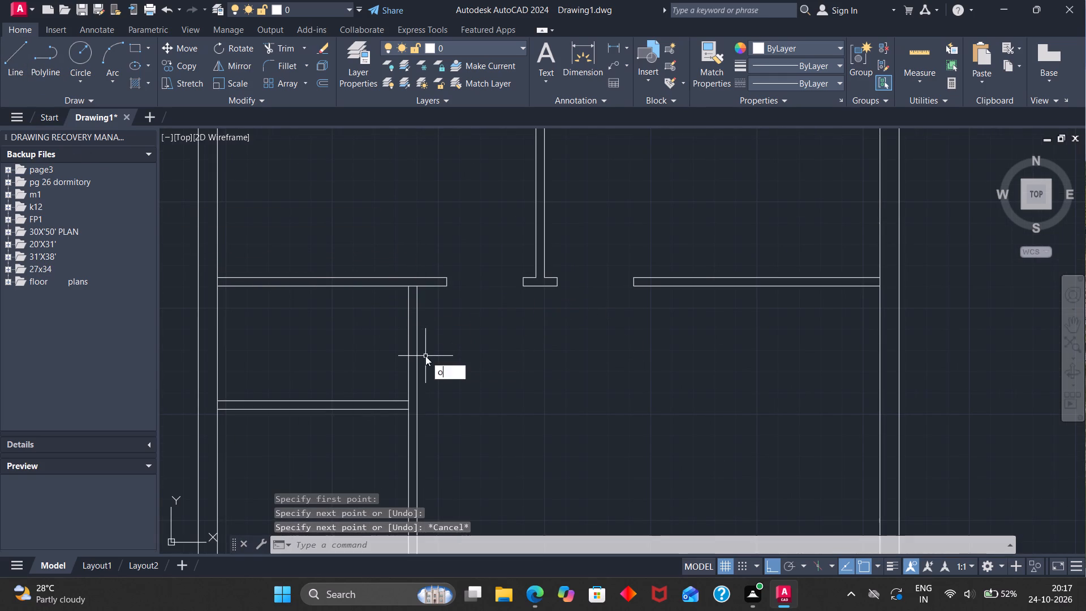
key(Return)
key(2)
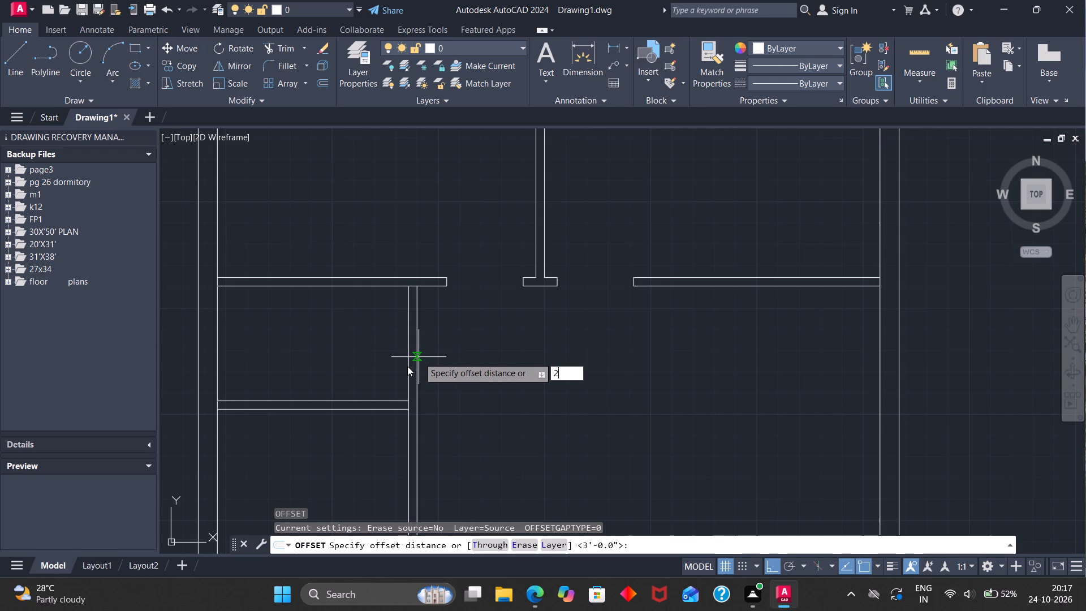
key(Return)
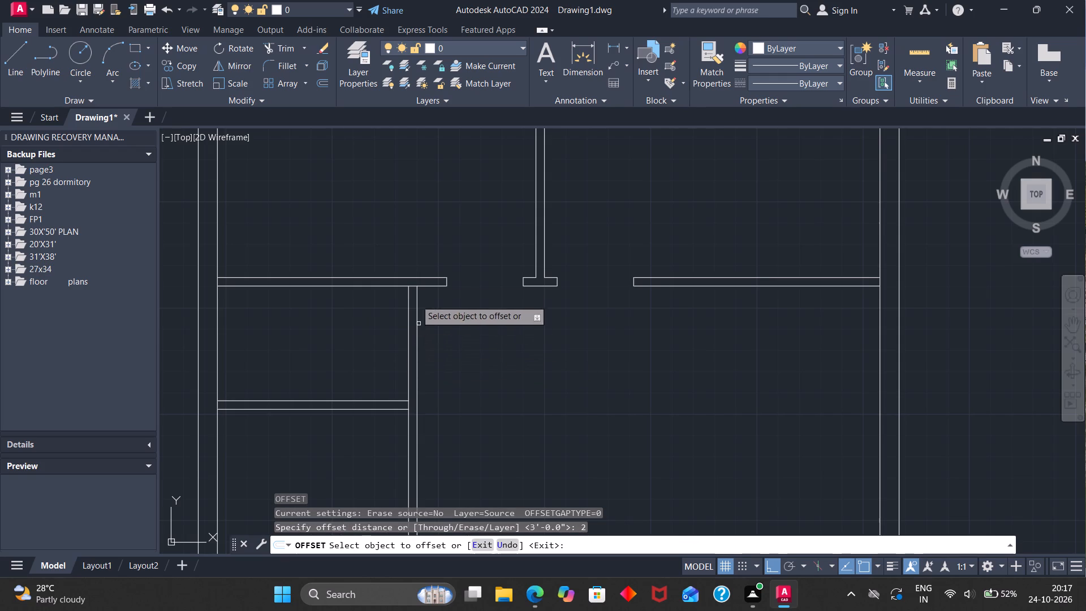
click(412, 286)
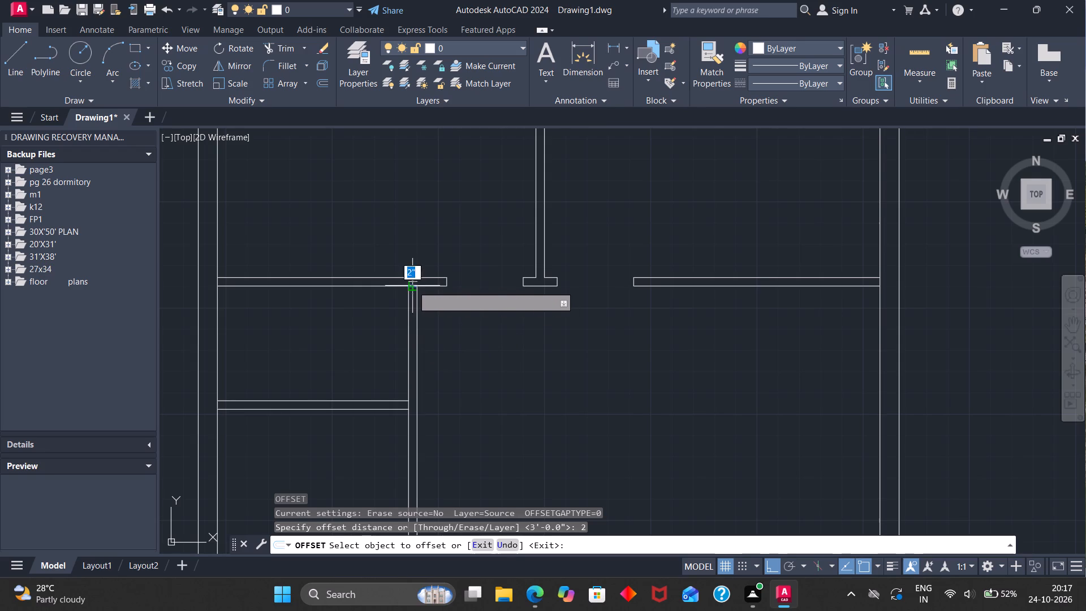
click(414, 299)
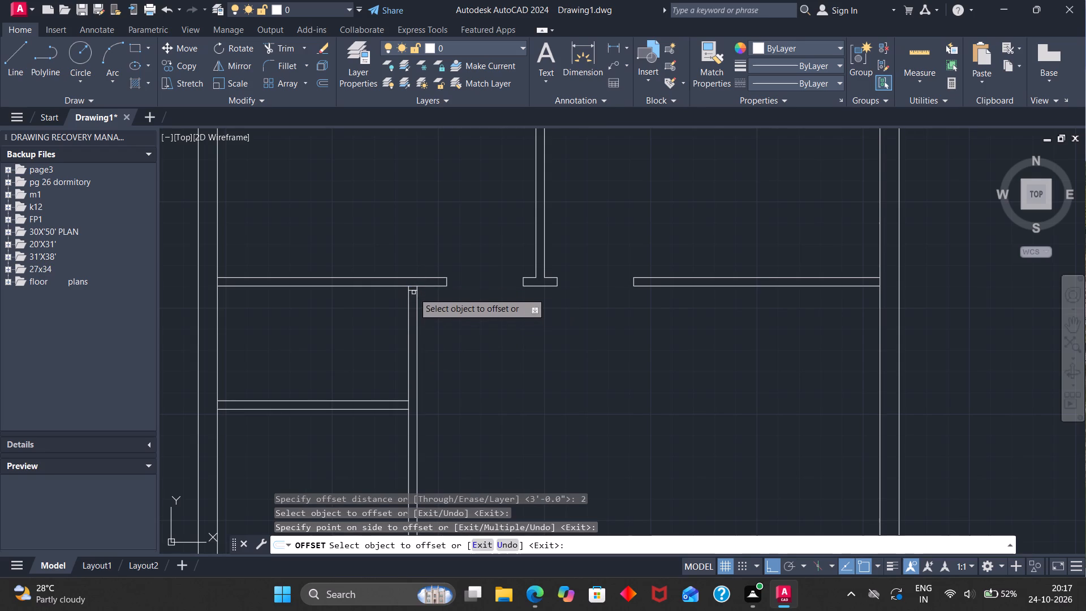
click(413, 291)
key(2)
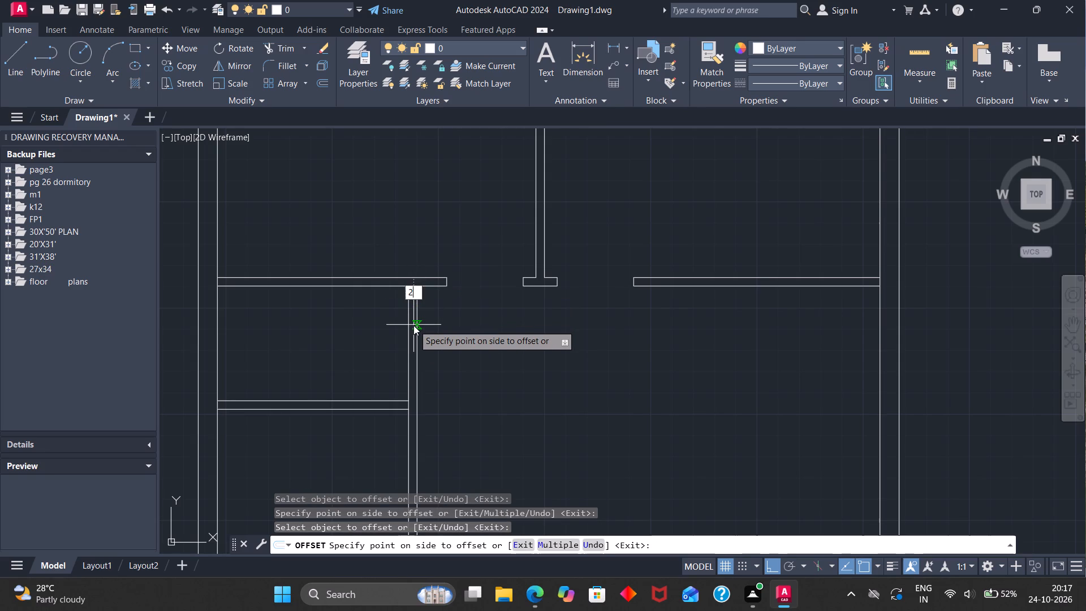
key(apostrophe)
key(6)
key(Return)
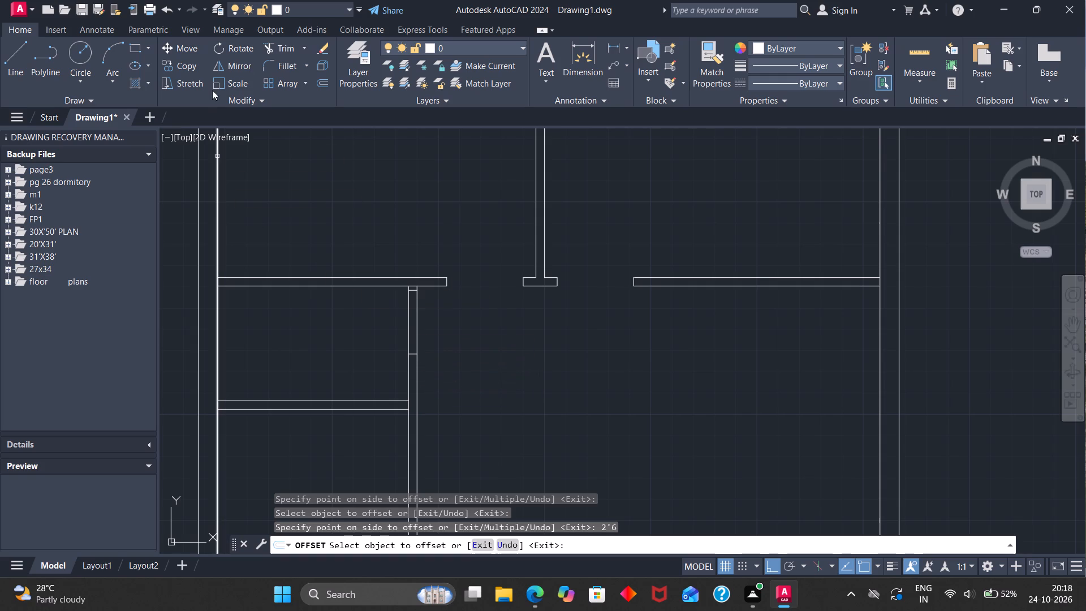
Trim the short vertical partition's lines inside the 2'6" opening and the line closing its junction with the upper horizontal partition.
click(270, 48)
drag(450, 310, 380, 314)
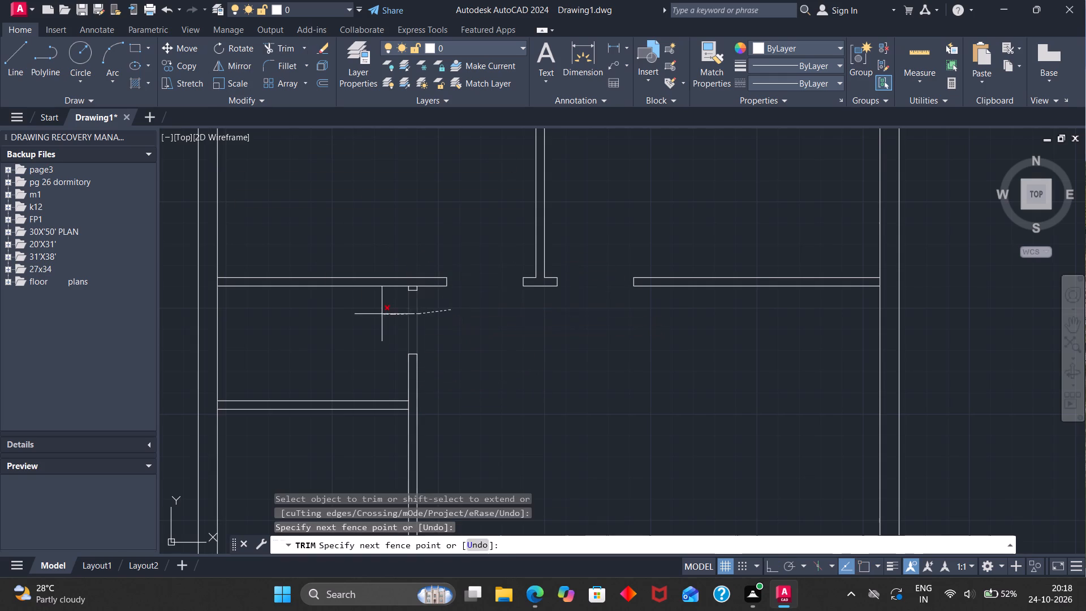
scroll(406, 291, up, 4)
drag(437, 263, 437, 278)
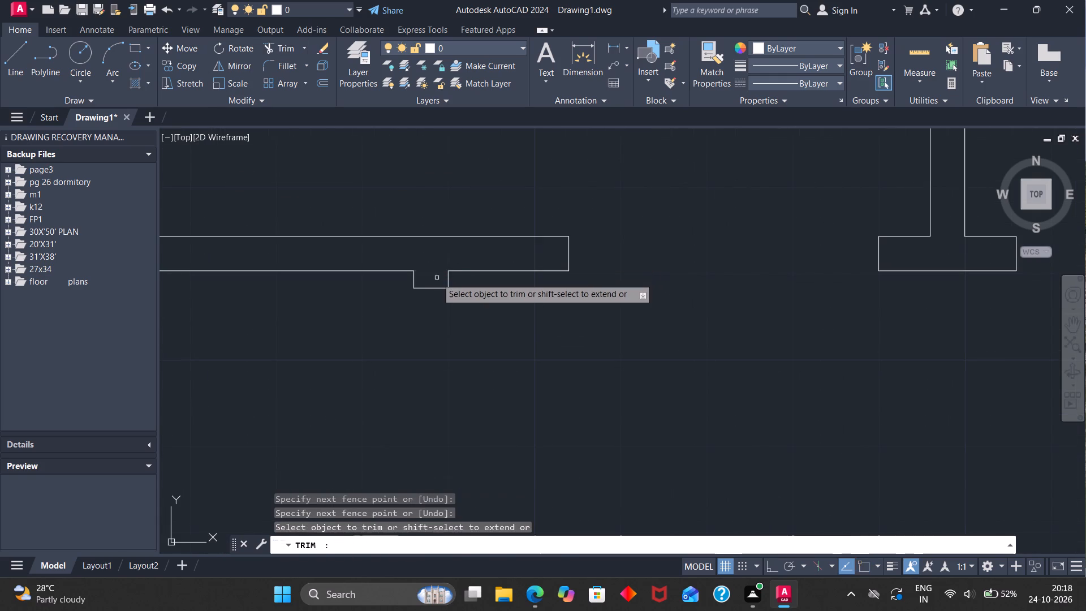
Draw a 4" horizontal line across the short vertical partition from the bottom line of the small left horizontal partition.
scroll(436, 276, down, 4)
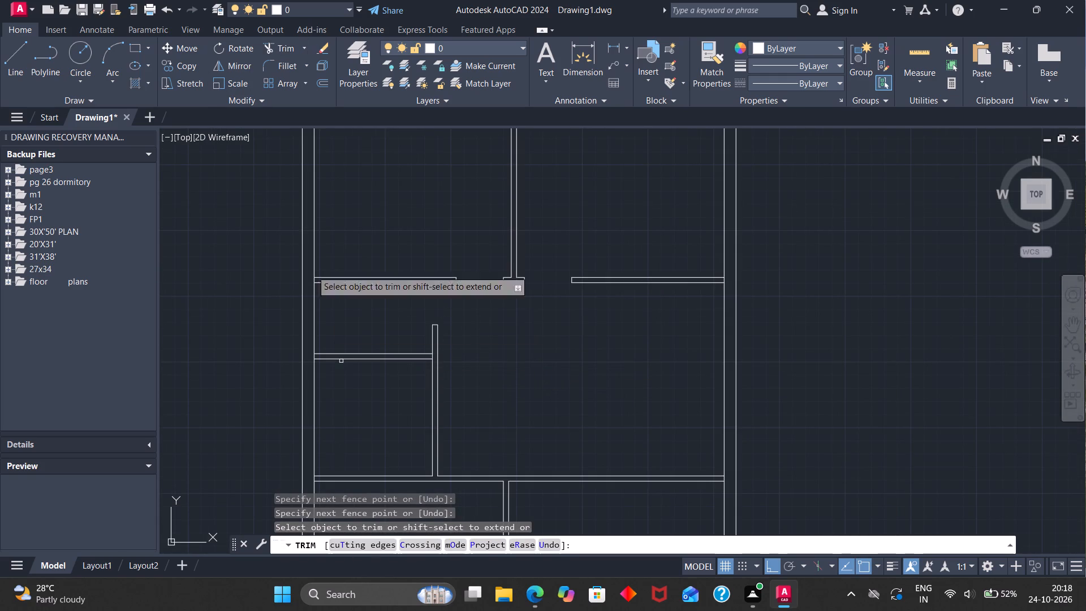
click(13, 57)
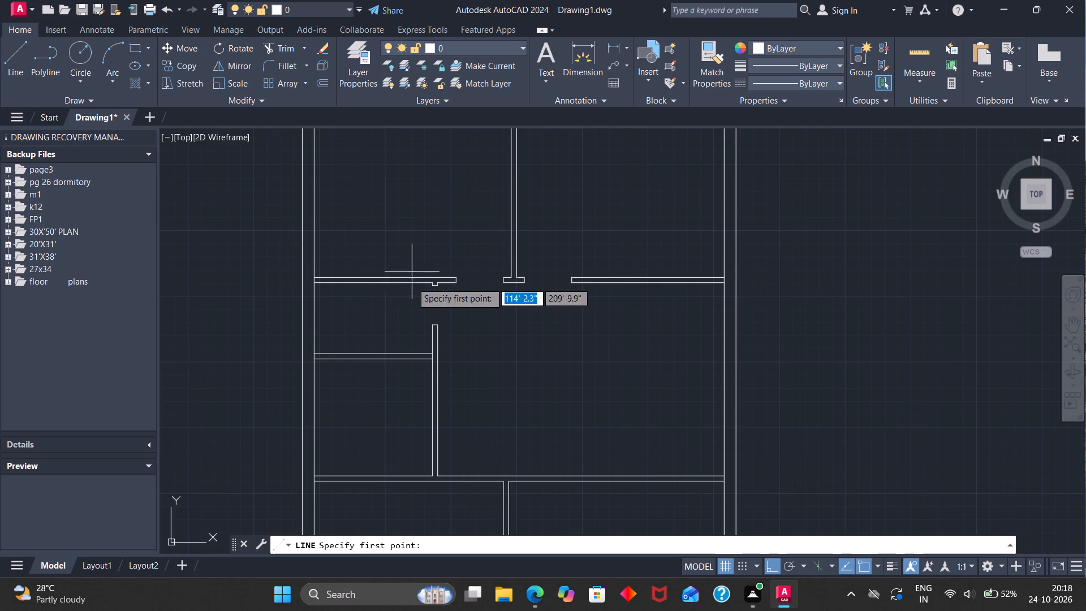
scroll(436, 362, up, 3)
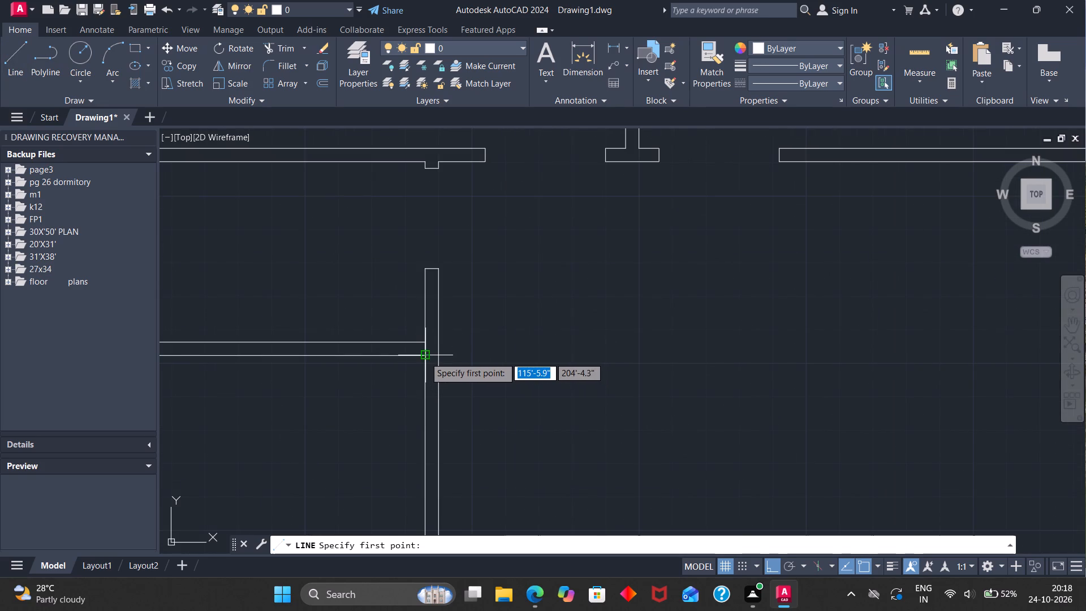
click(423, 357)
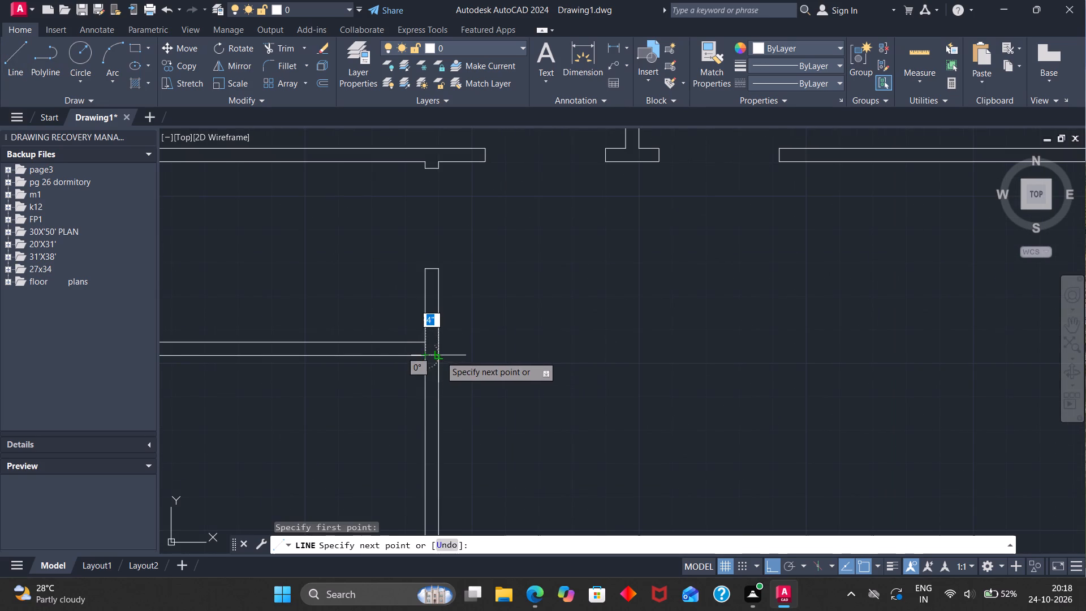
click(437, 356)
key(Escape)
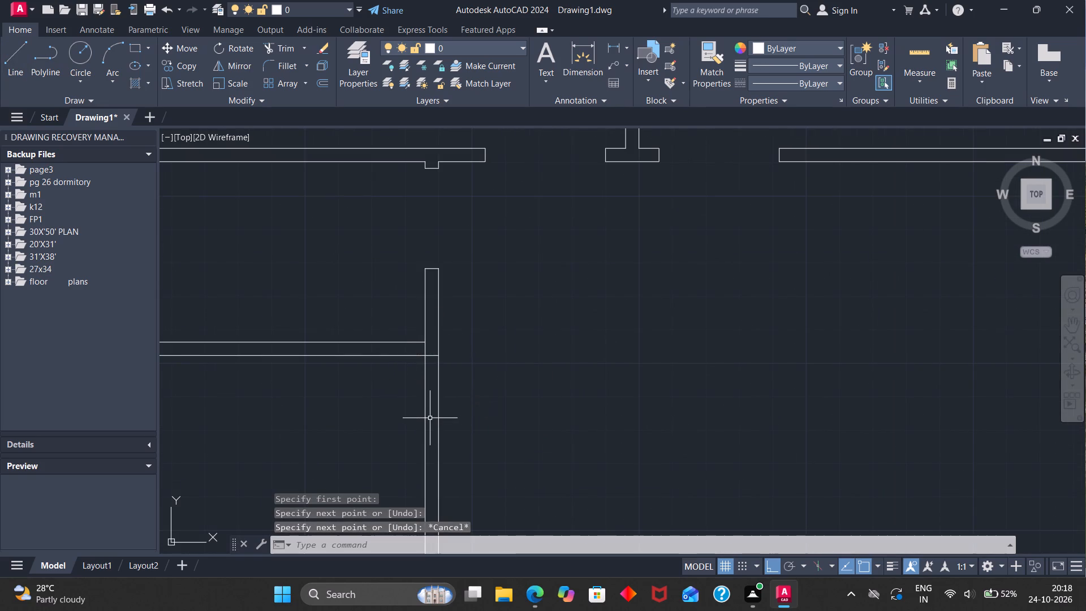
Offset this cross line 2" downward, and offset the resulting line 2'6" further down to mark another door opening.
key(o)
key(Return)
key(2)
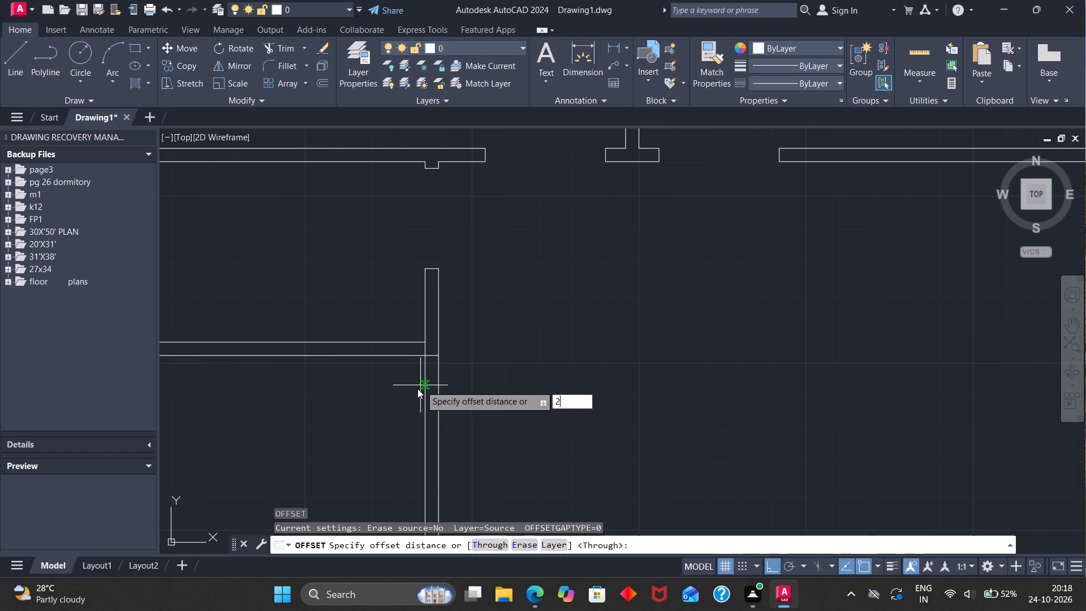
key(BackSpace)
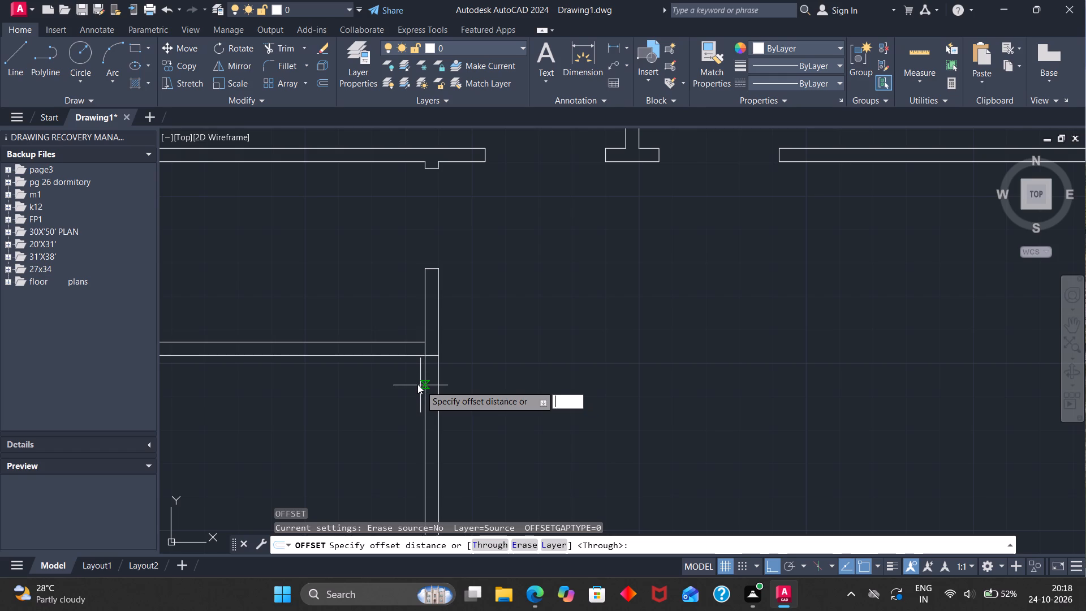
key(2)
key(Return)
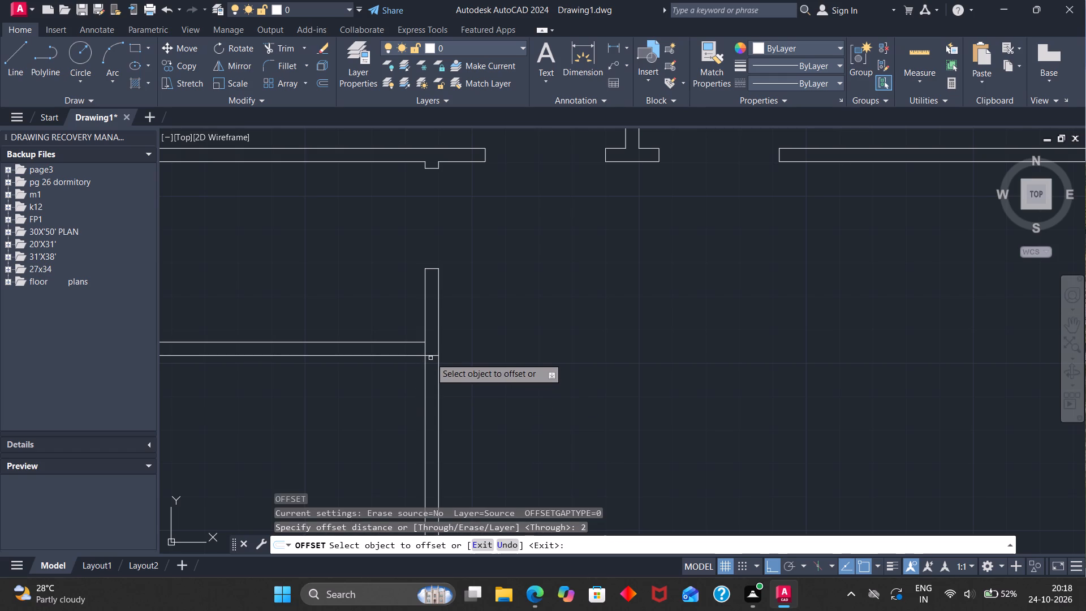
click(431, 356)
click(434, 372)
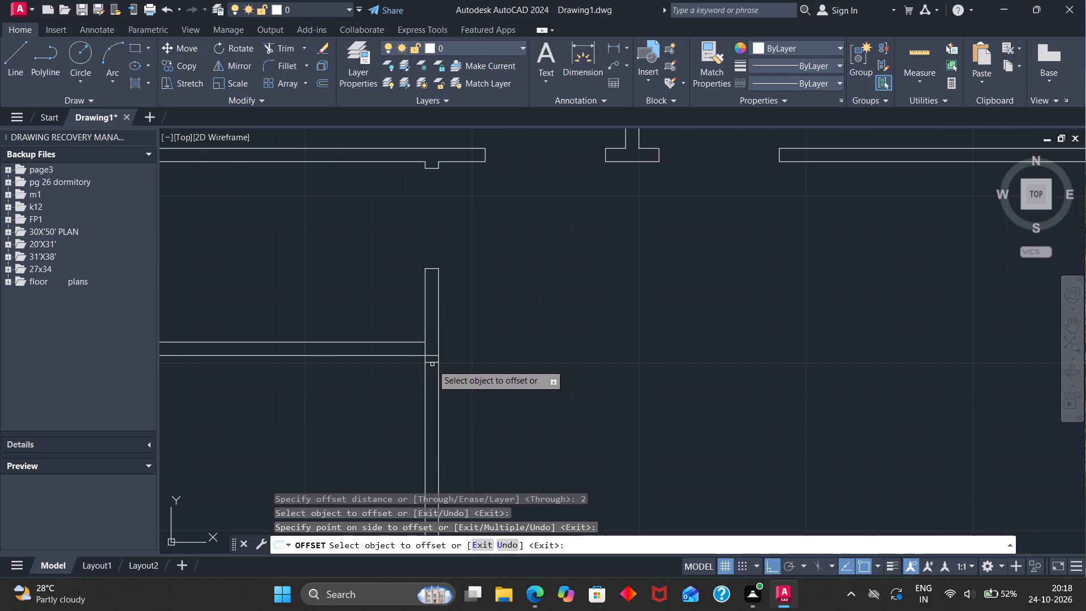
click(431, 363)
key(2)
key(apostrophe)
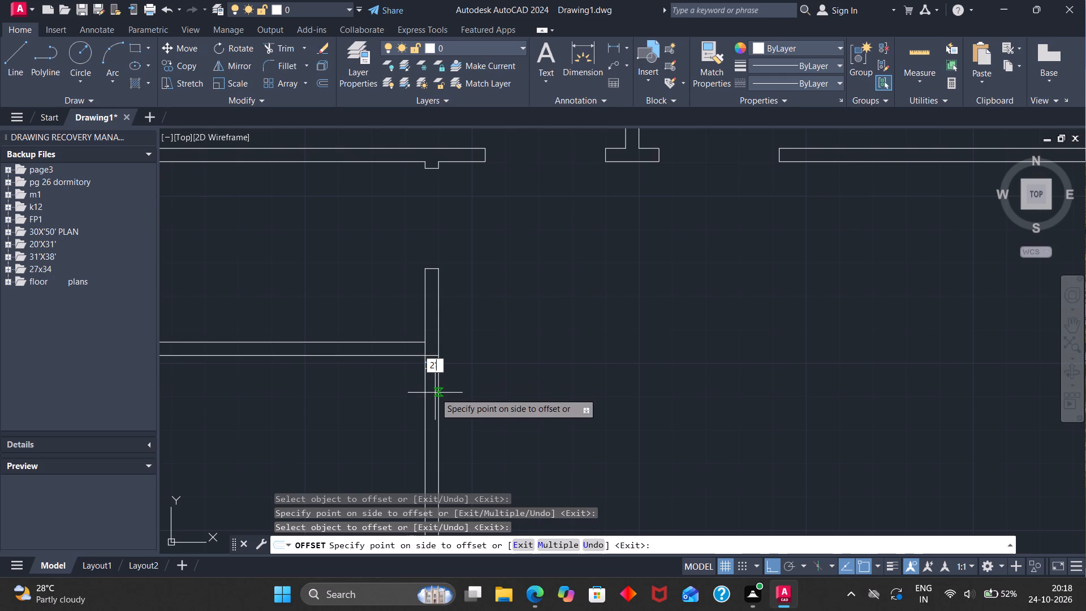
key(6)
key(Return)
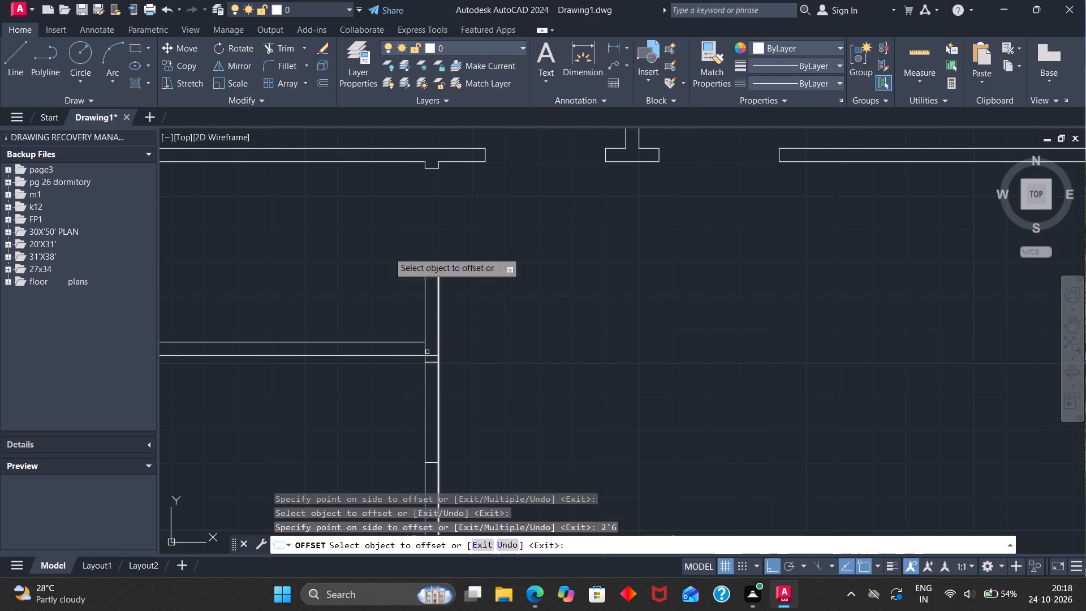
Trim the leftover cross line at the small left partition's junction and the short vertical partition's wall lines below the 2" offset line.
click(270, 45)
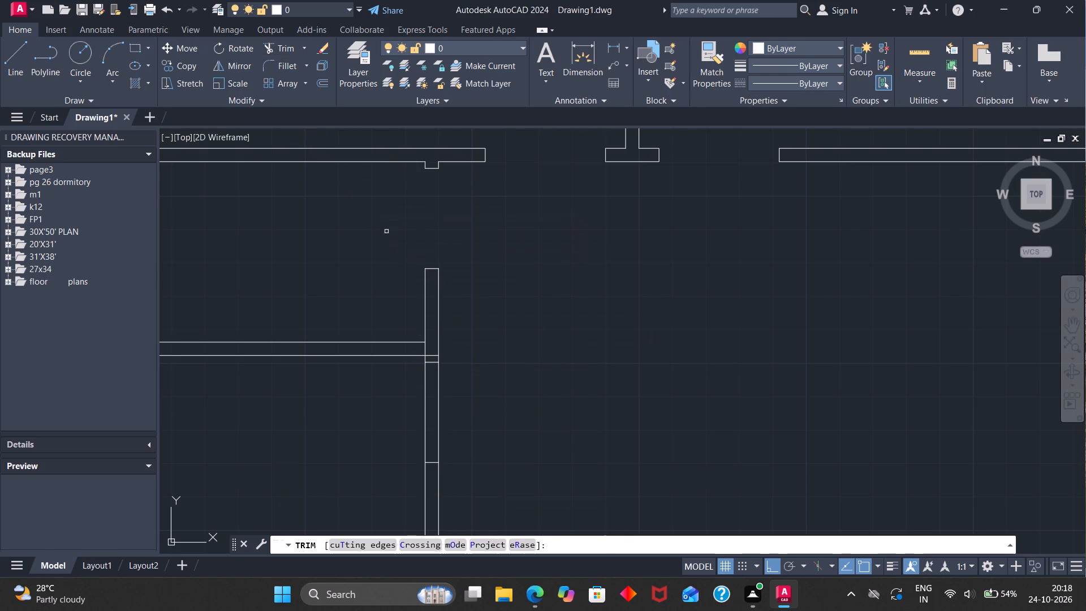
scroll(439, 372, up, 3)
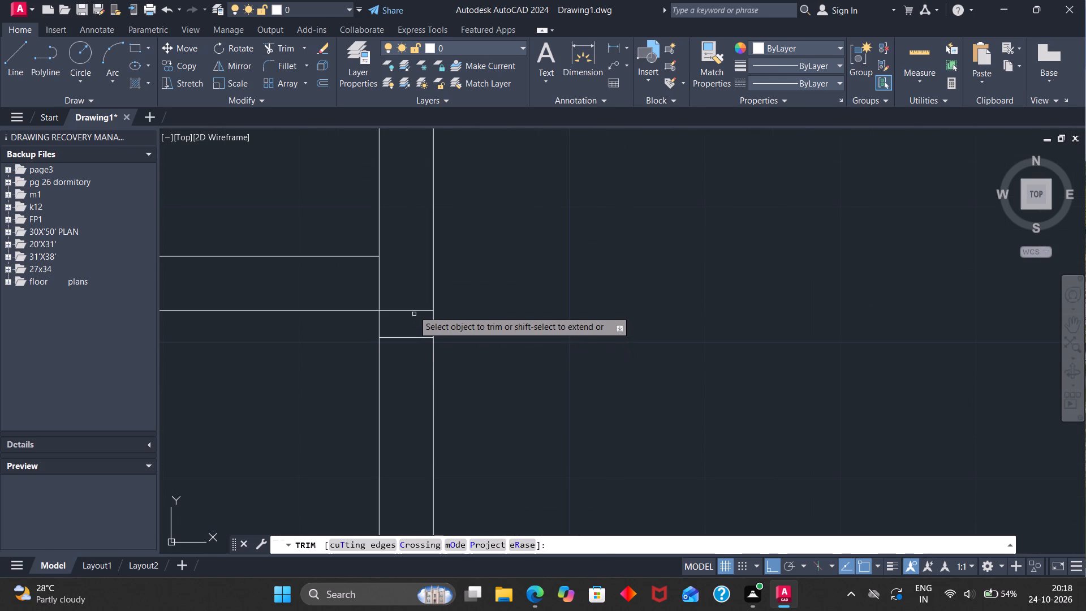
click(413, 310)
drag(480, 401, 212, 408)
scroll(296, 382, down, 3)
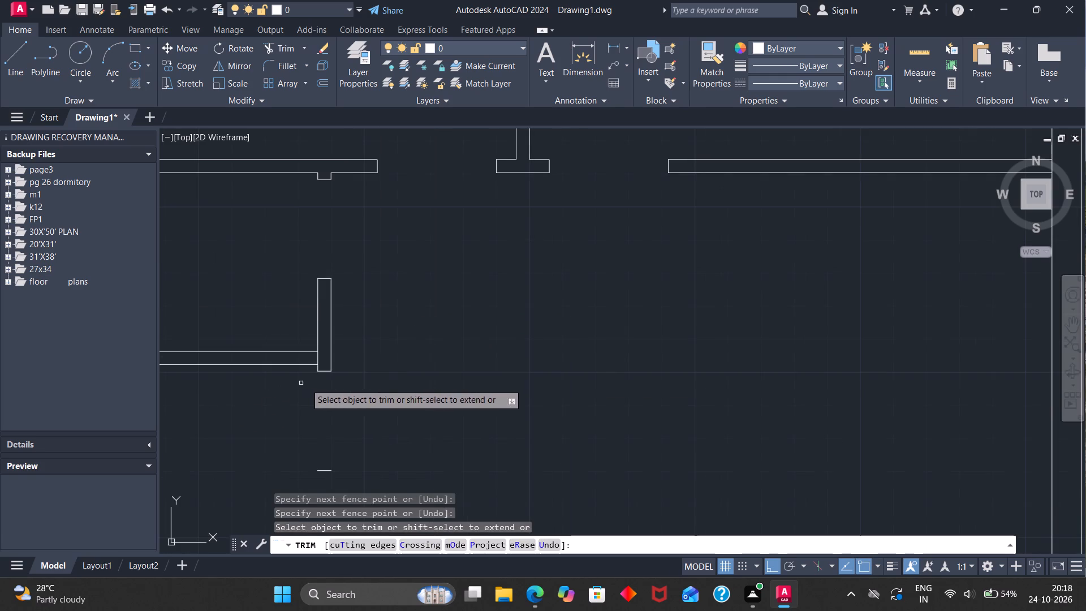
scroll(356, 265, down, 1)
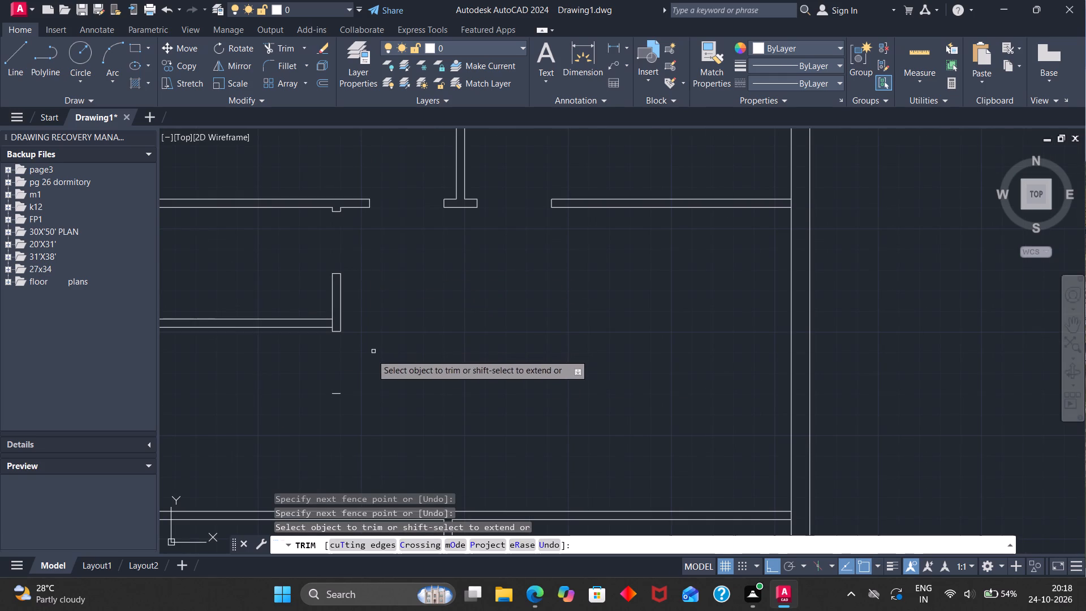
Undo the last trim and cut away the short vertical partition's wall lines only between the two 2'6" opening marks.
key(ctrl+z)
scroll(361, 375, down, 3)
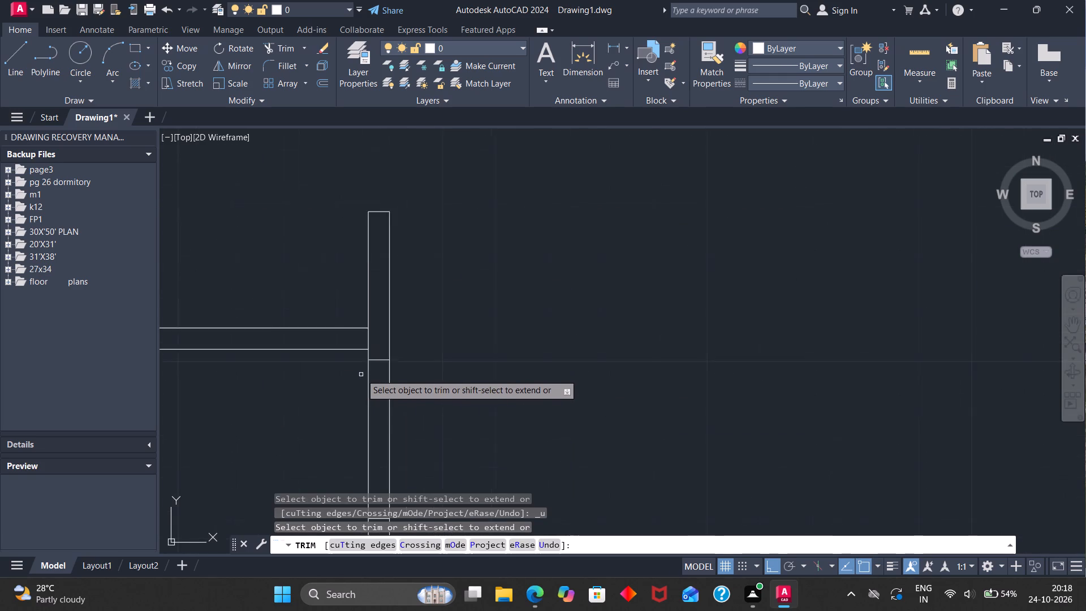
scroll(358, 378, down, 2)
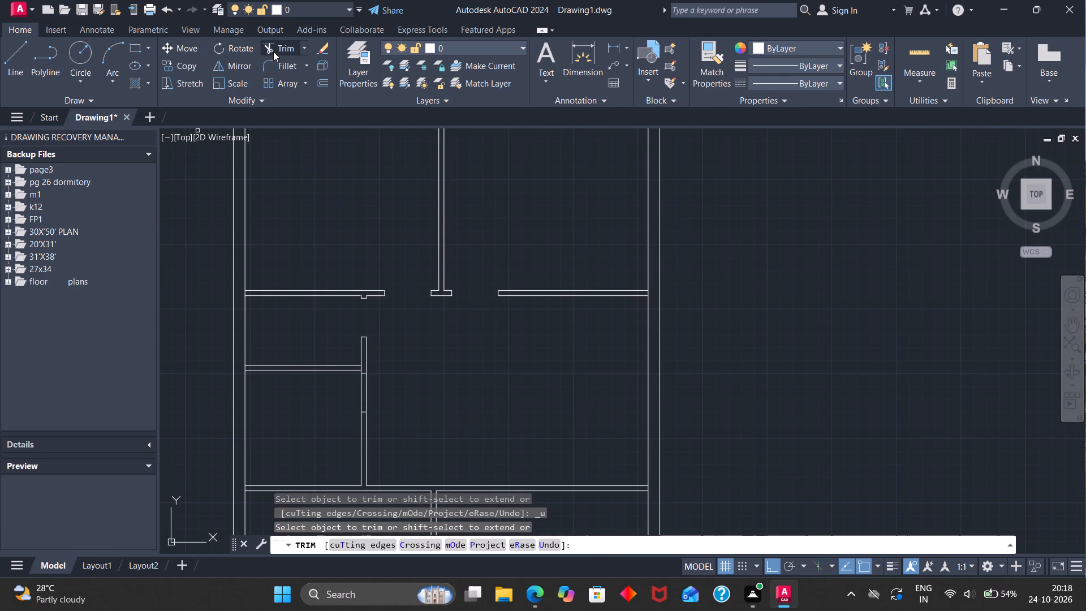
click(273, 51)
drag(383, 392, 376, 394)
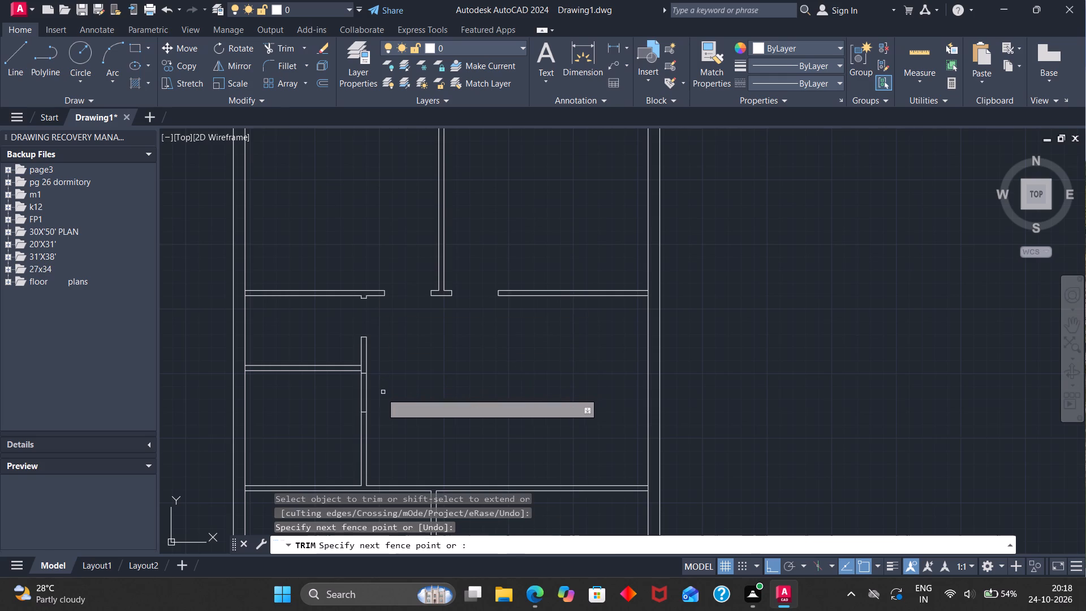
drag(376, 394, 356, 397)
scroll(368, 363, up, 5)
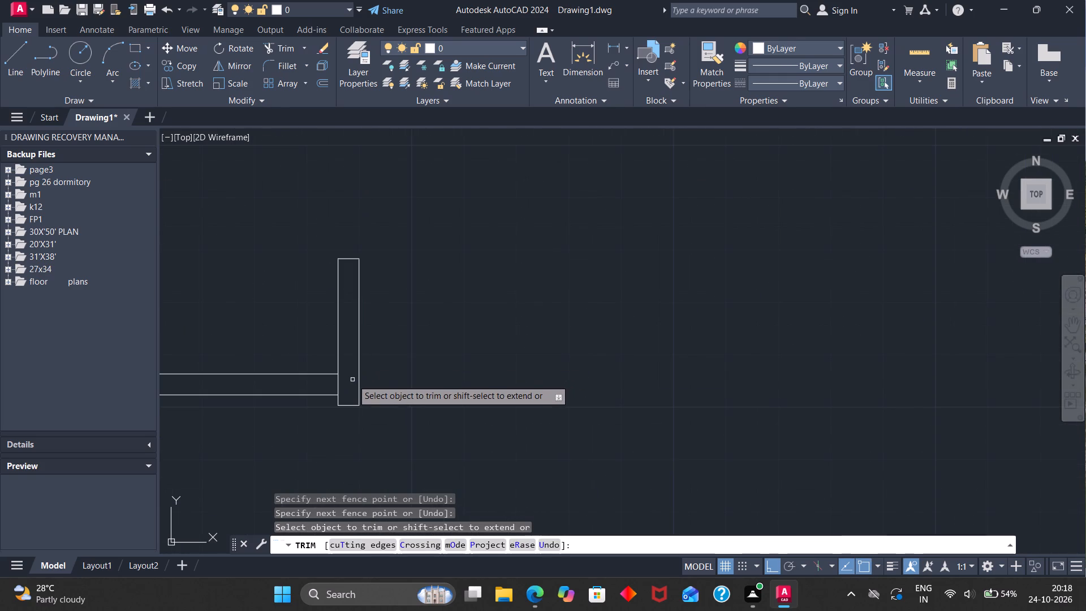
Draw two short vertical lines across the lower horizontal partition, extending both faces of the lower vertical partition up to its top line.
scroll(422, 361, down, 4)
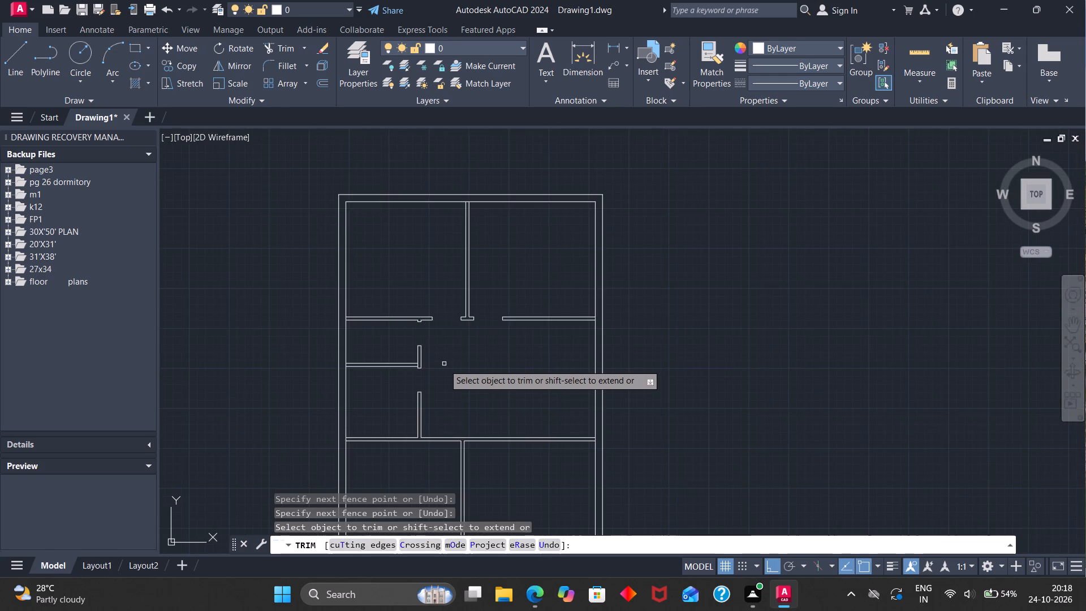
scroll(444, 367, down, 2)
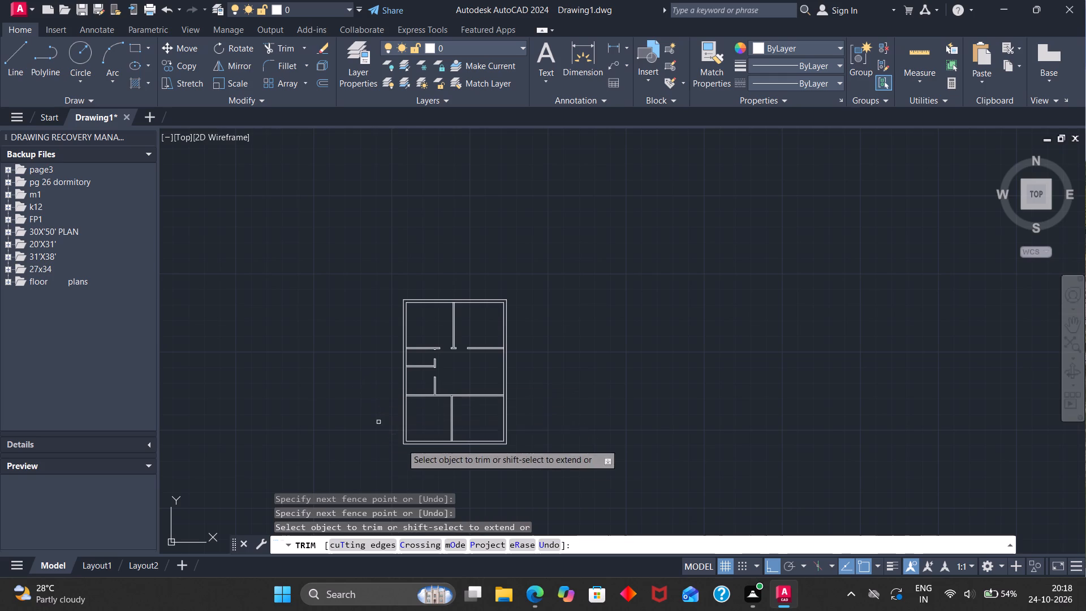
scroll(454, 406, up, 7)
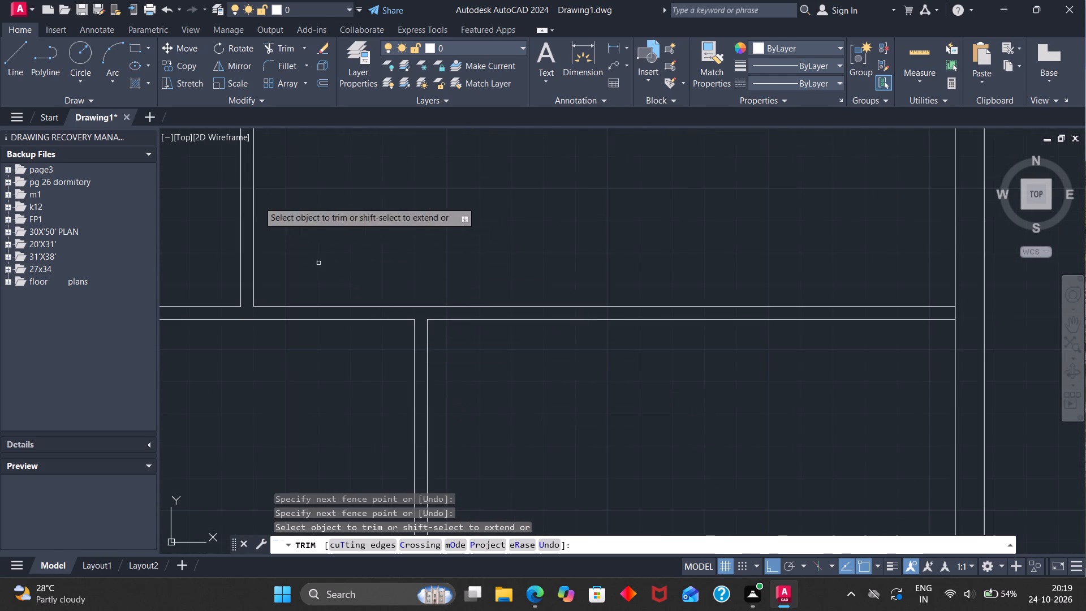
click(10, 54)
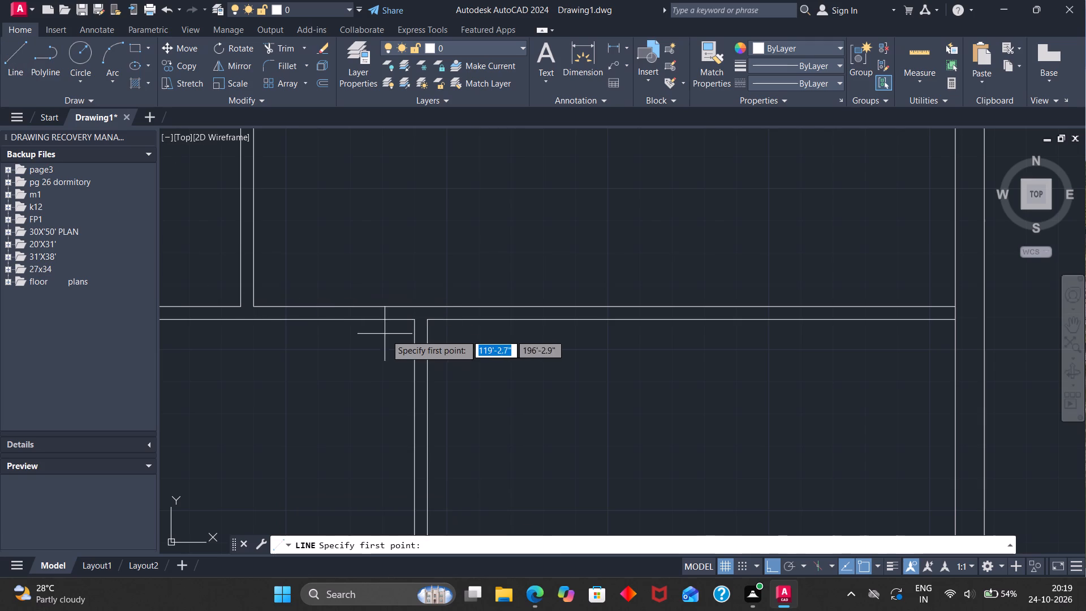
click(415, 322)
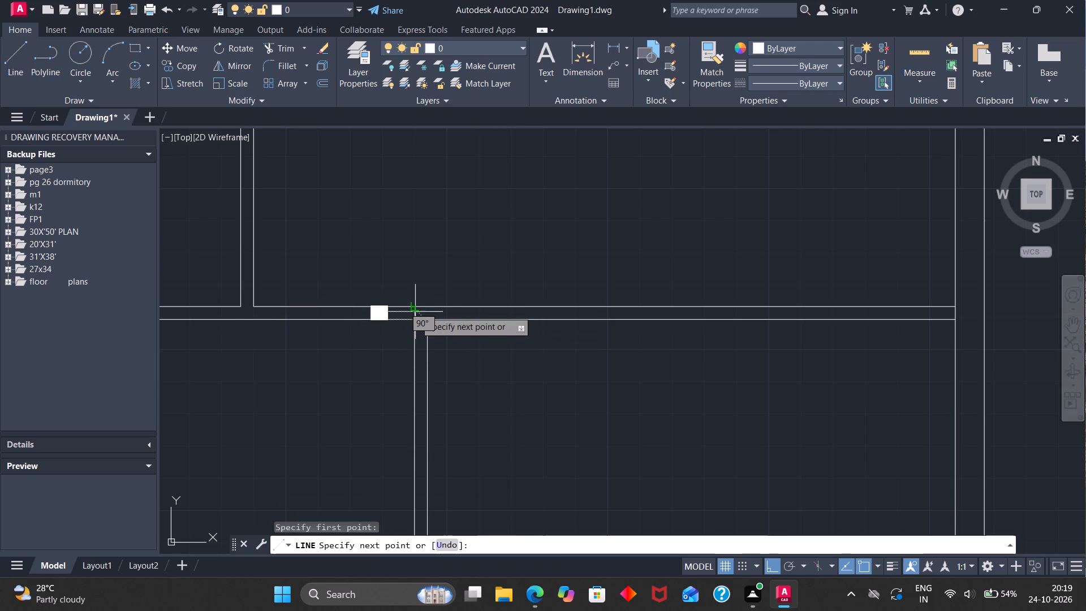
click(415, 305)
key(Escape)
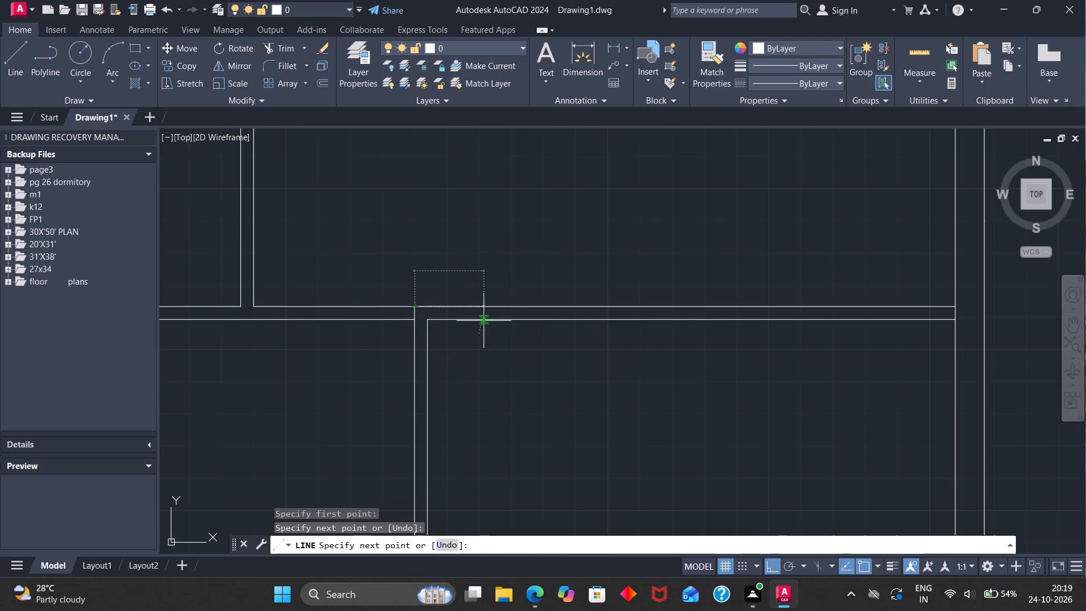
key(space)
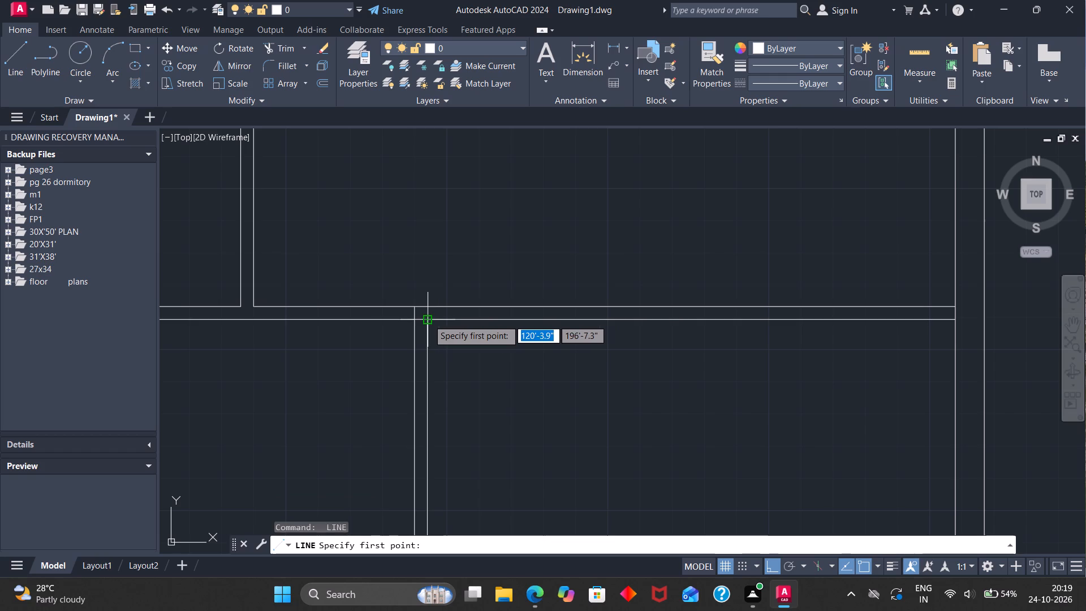
click(428, 320)
click(428, 303)
key(space)
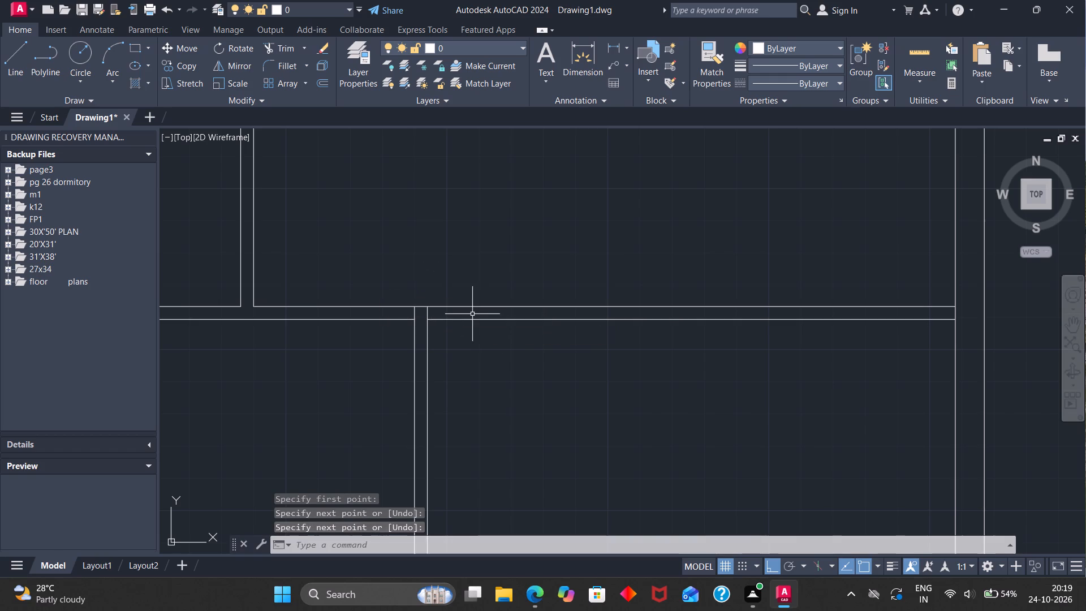
Offset the two short cross lines 3' outward, one to each side of the lower vertical partition.
key(o)
key(Return)
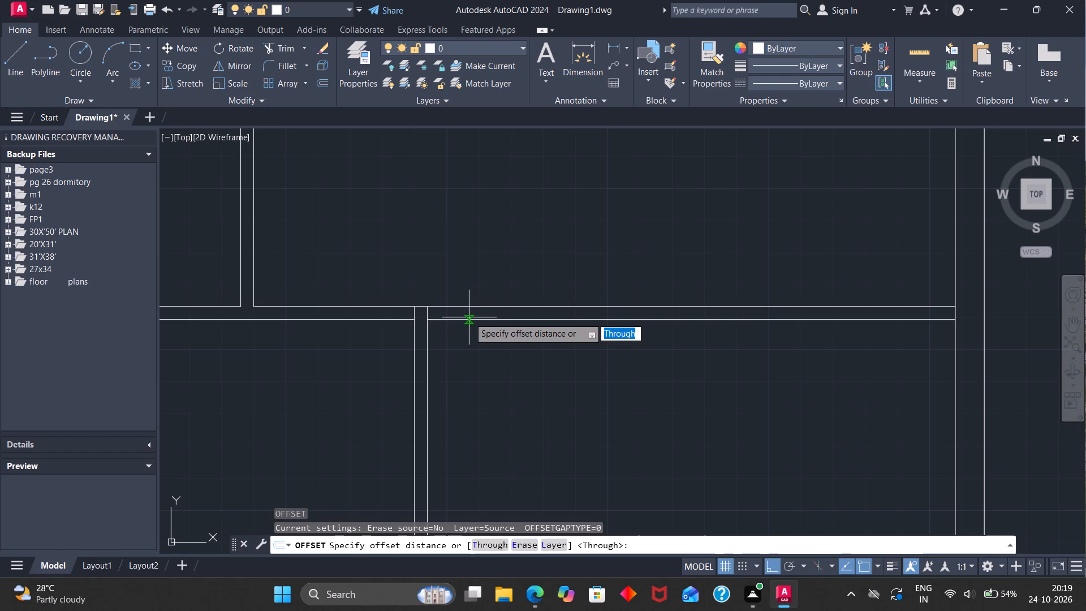
key(3)
key(apostrophe)
key(Return)
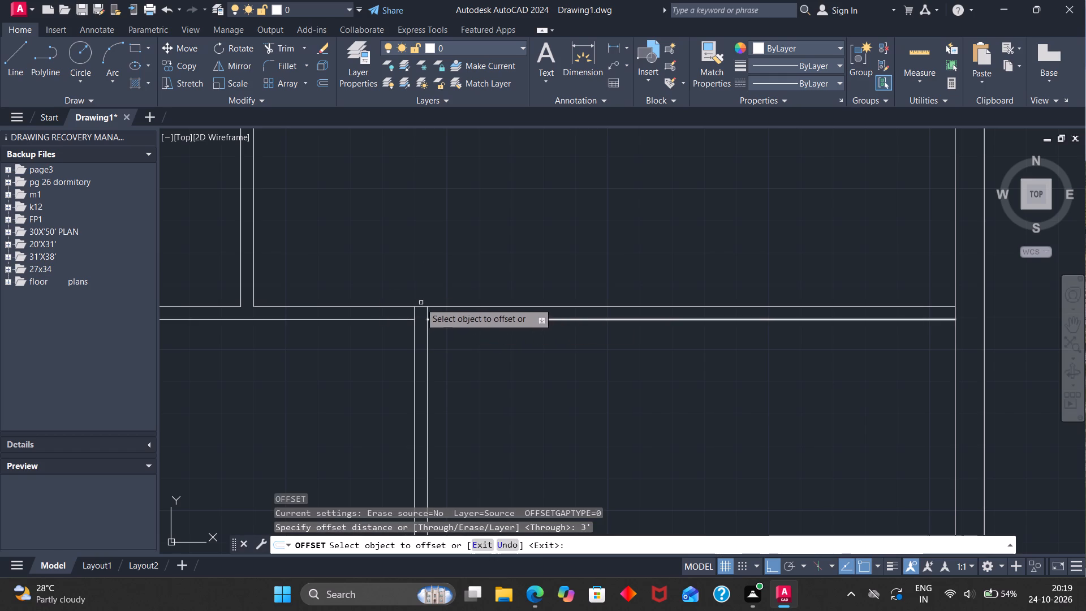
click(415, 313)
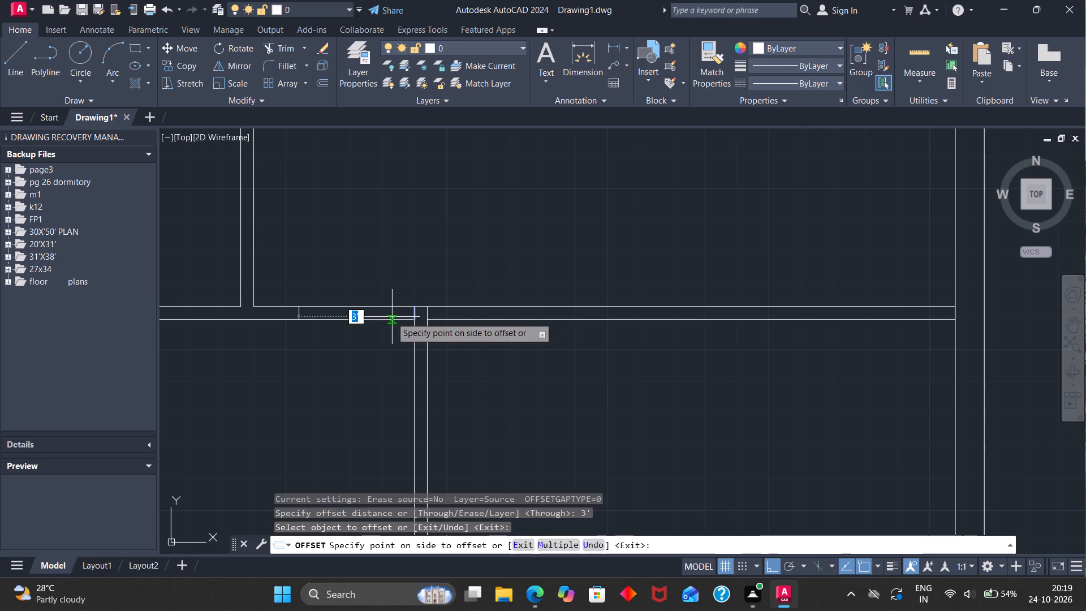
click(390, 317)
click(427, 313)
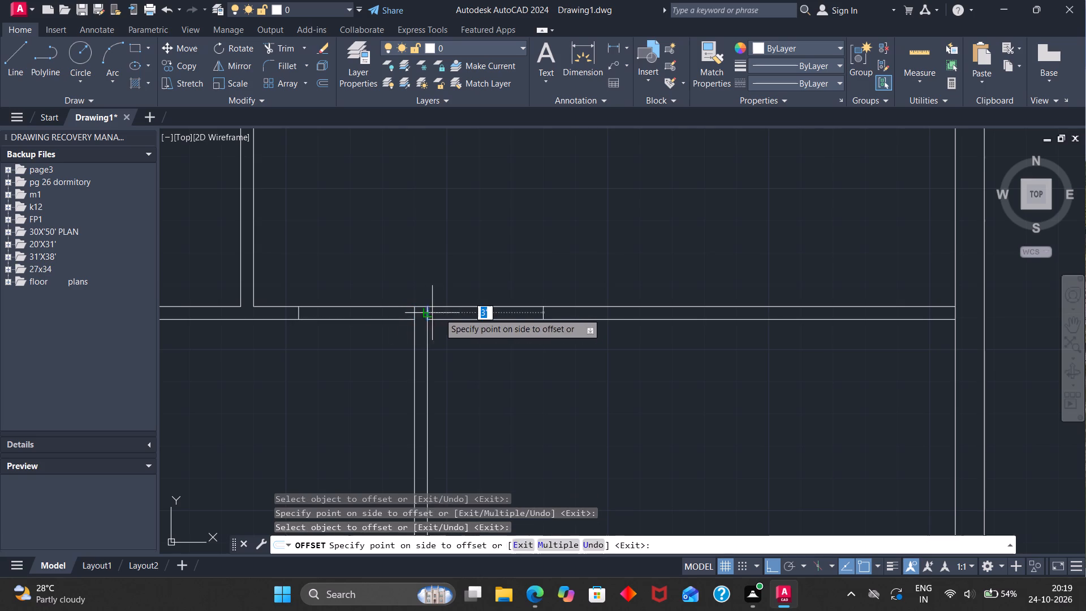
click(461, 313)
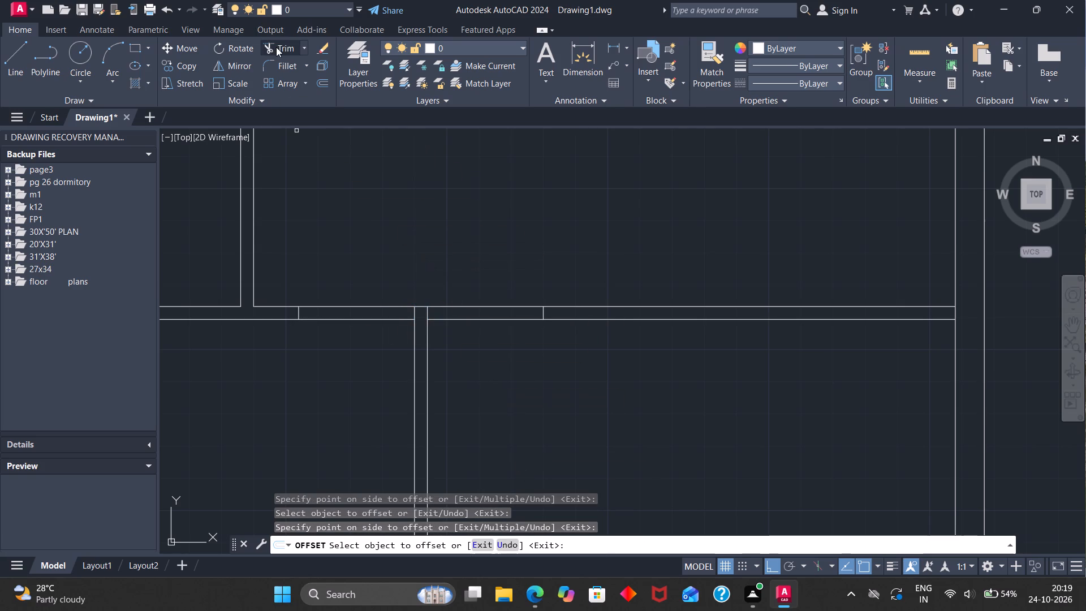
Trim the lower horizontal partition's lines inside the two 3' openings on either side of the lower vertical partition.
click(277, 47)
drag(376, 273, 347, 371)
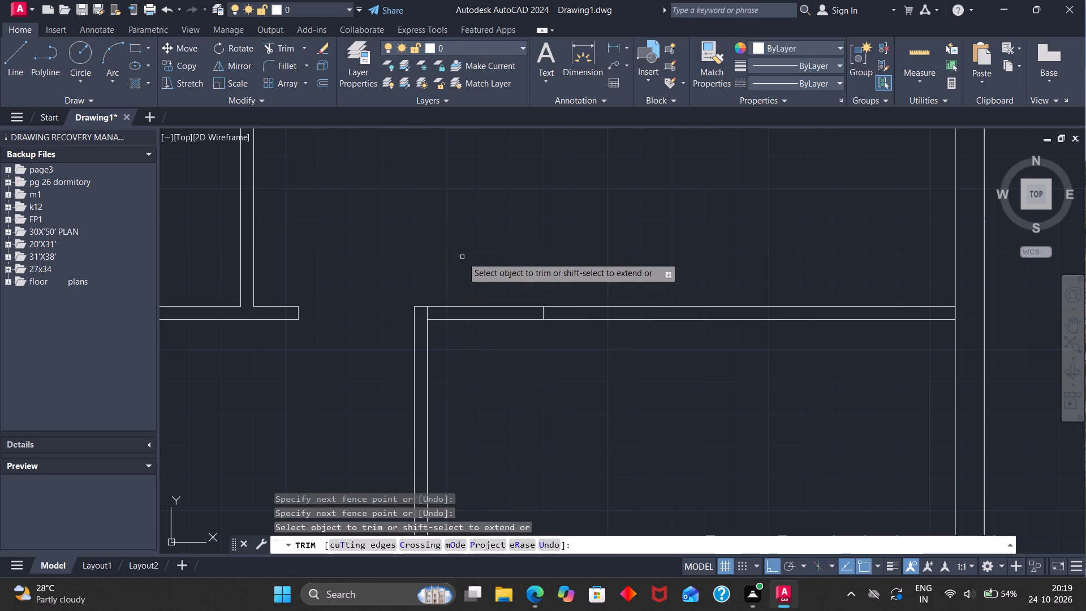
drag(462, 257, 469, 355)
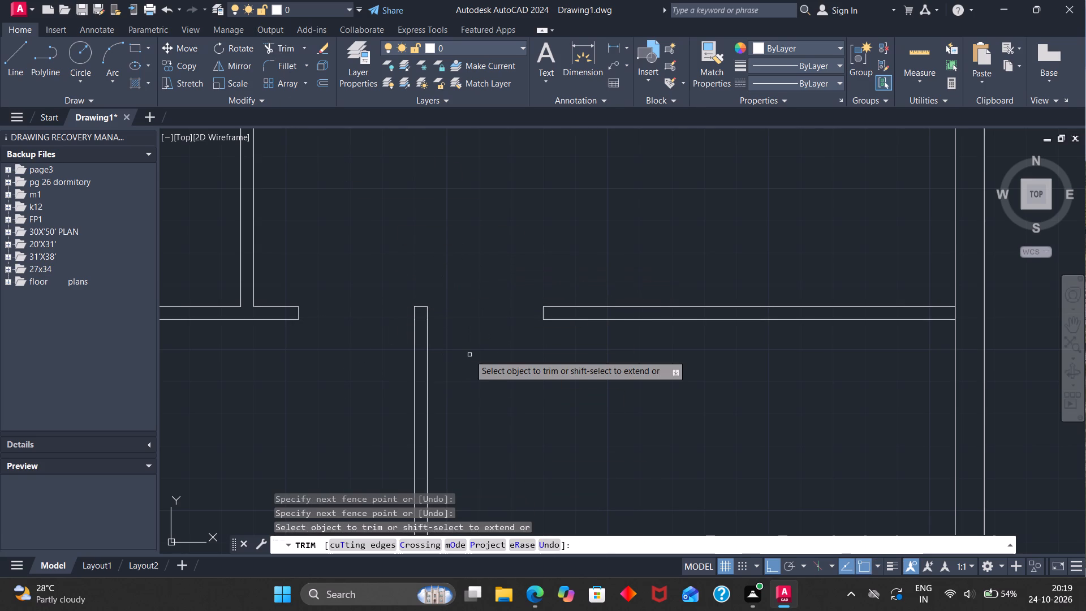
Examine the whole plan and the door opening below the small left partition, and end the Trim command.
scroll(469, 355, down, 2)
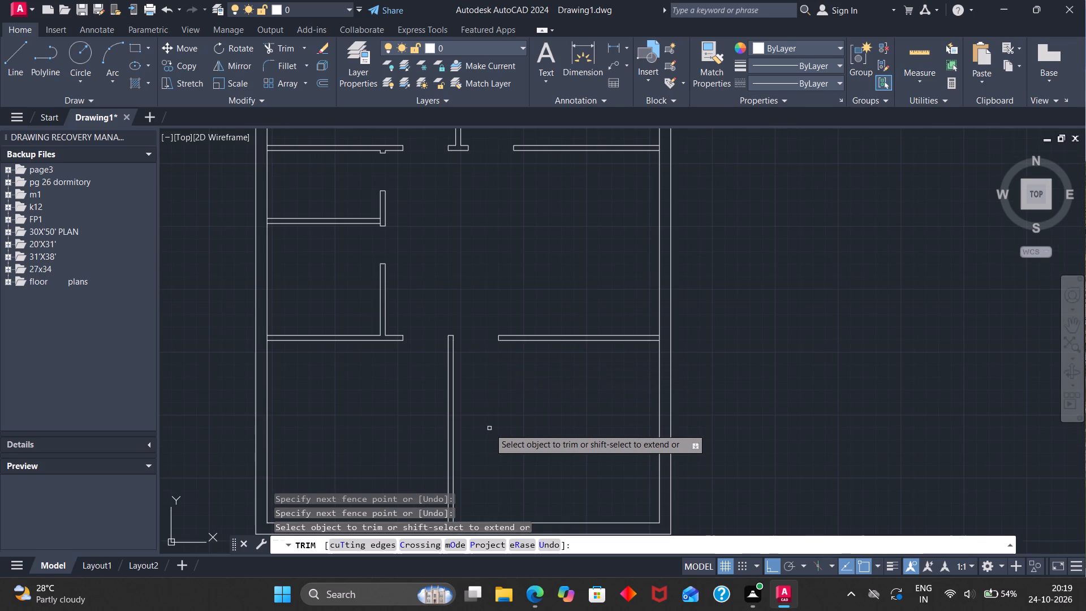
scroll(489, 428, down, 2)
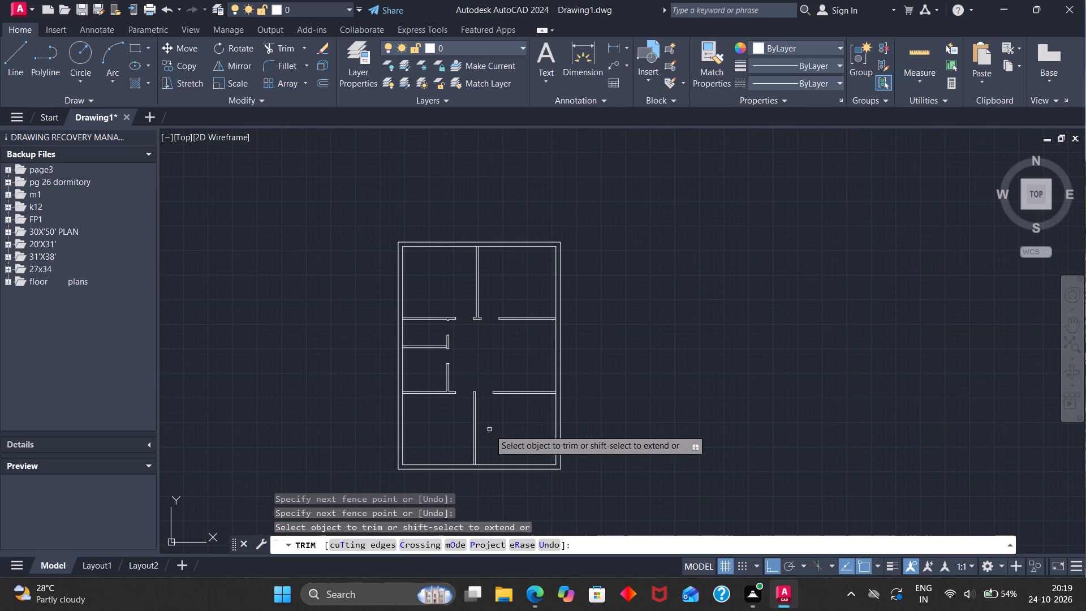
scroll(489, 431, down, 2)
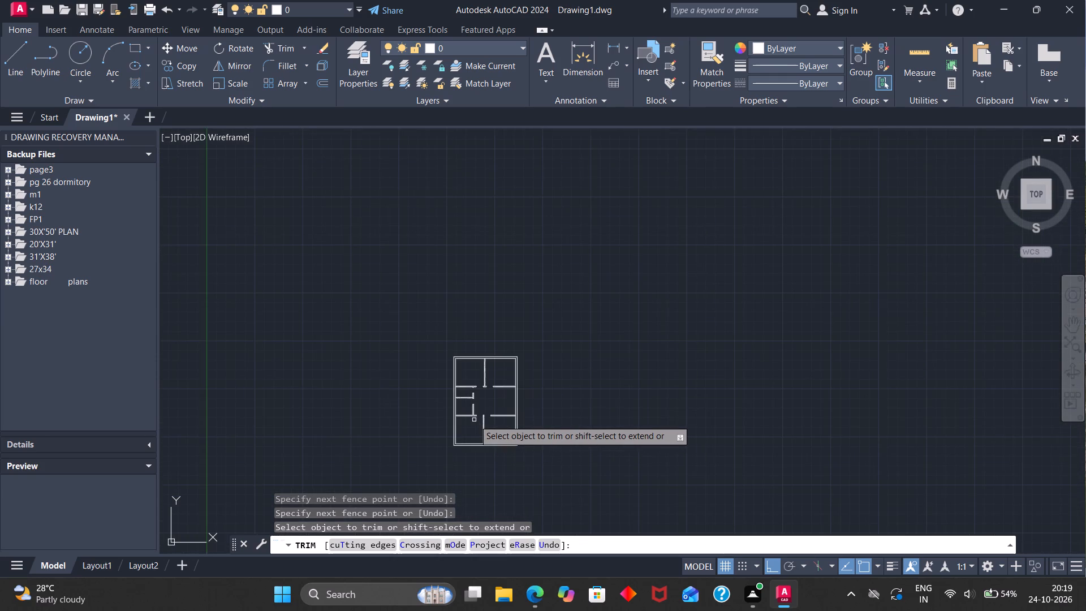
scroll(474, 420, up, 6)
scroll(474, 420, down, 3)
scroll(455, 343, up, 5)
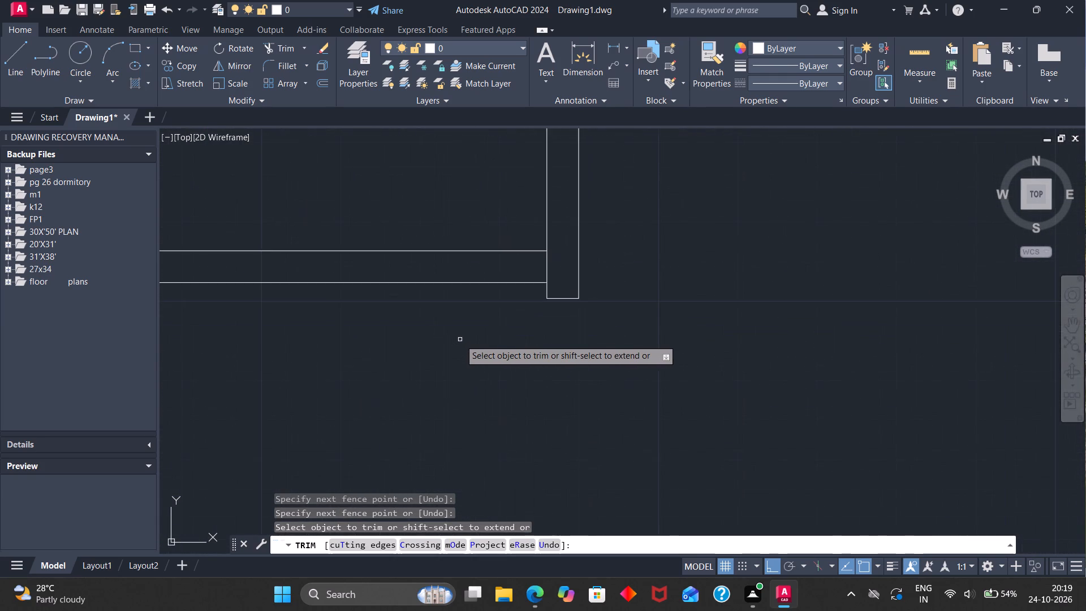
scroll(460, 339, down, 5)
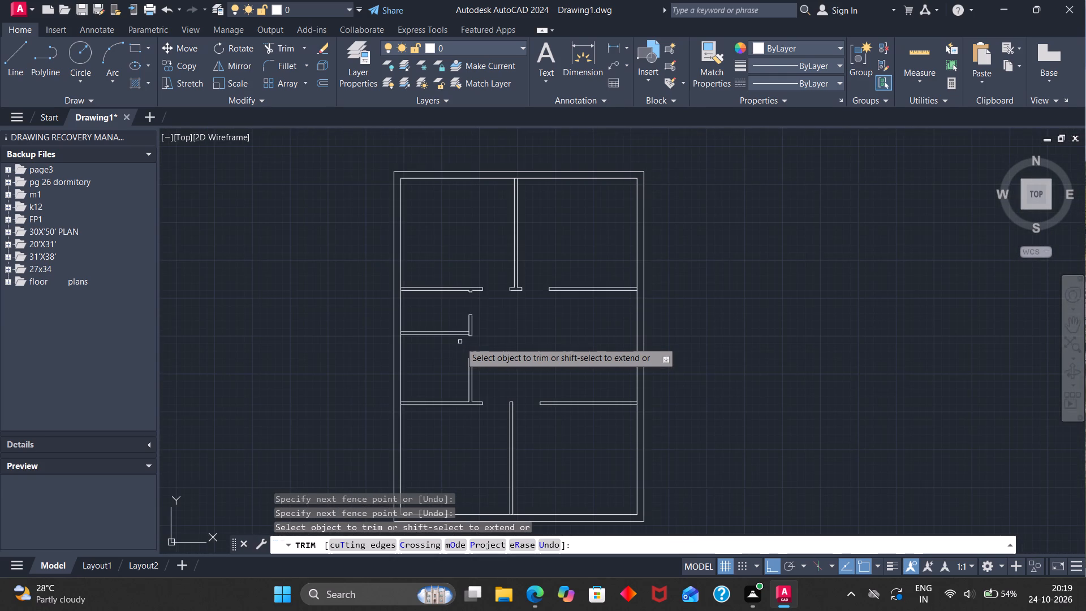
scroll(460, 342, down, 1)
key(Escape)
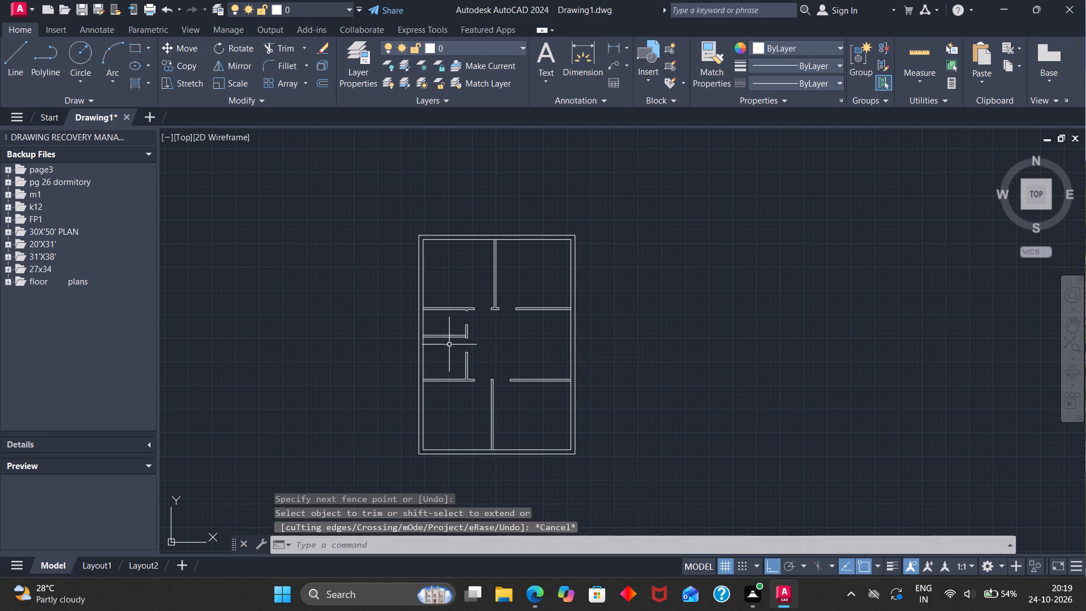
Insert the 2.6 door block from the recent blocks into the open central space of the plan.
key(i)
key(Return)
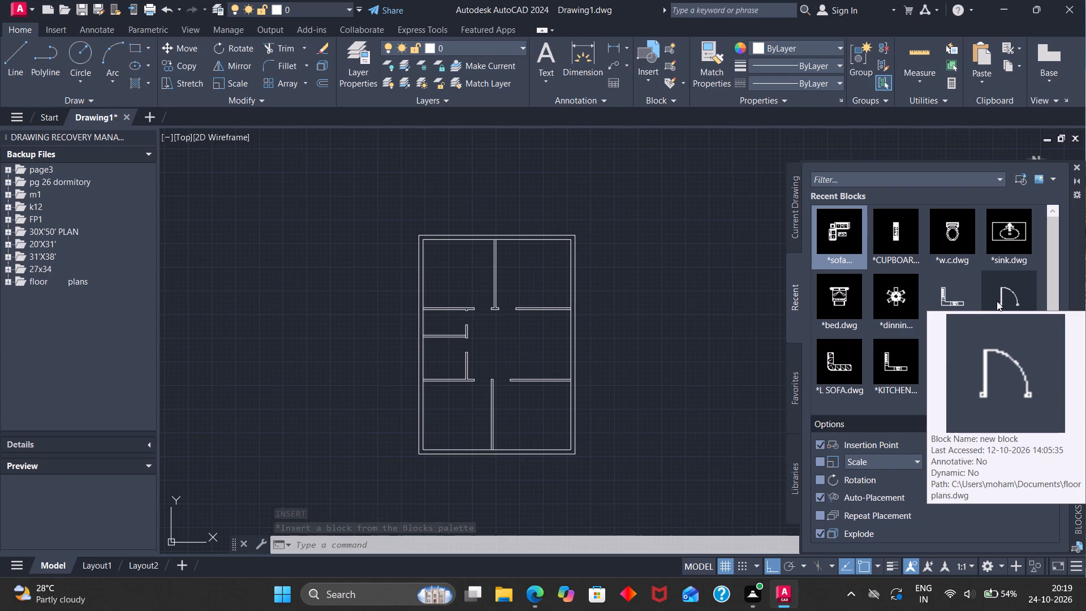
scroll(942, 355, down, 2)
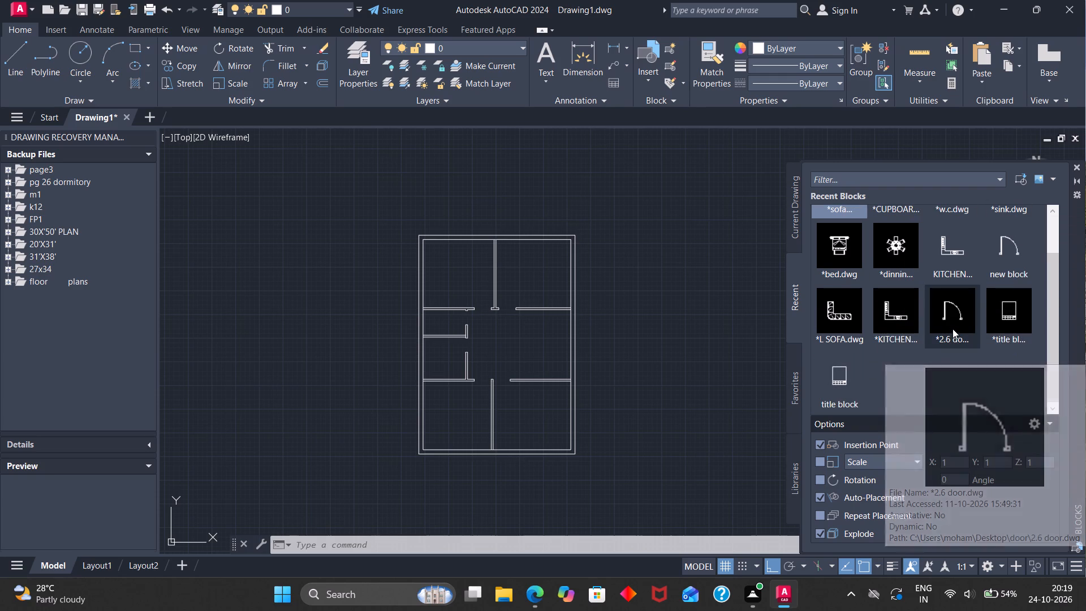
click(953, 328)
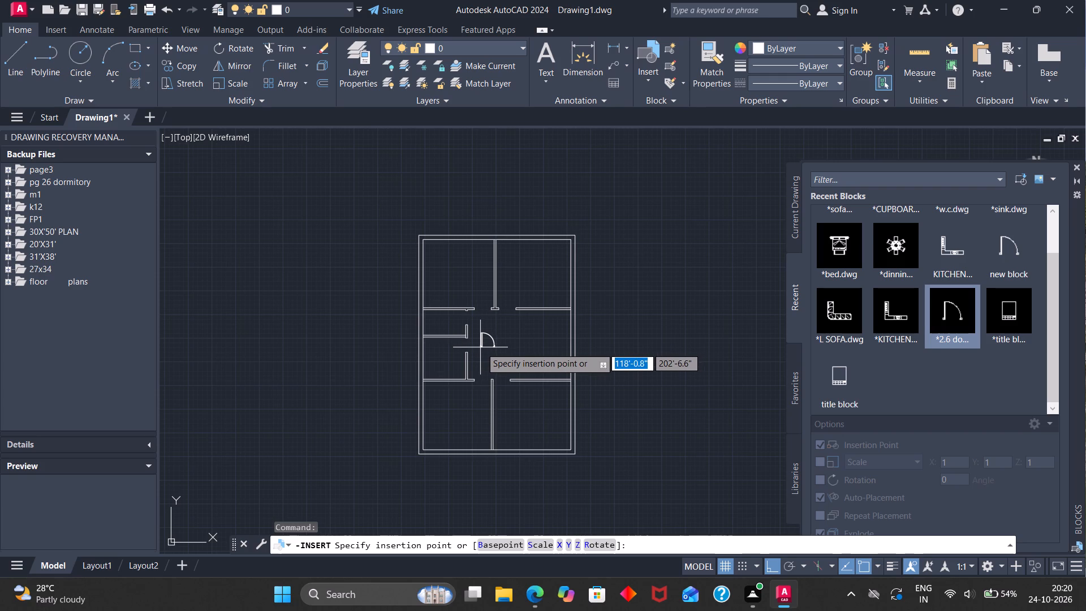
click(509, 346)
Group the inserted 2.6 door block.
scroll(505, 349, up, 4)
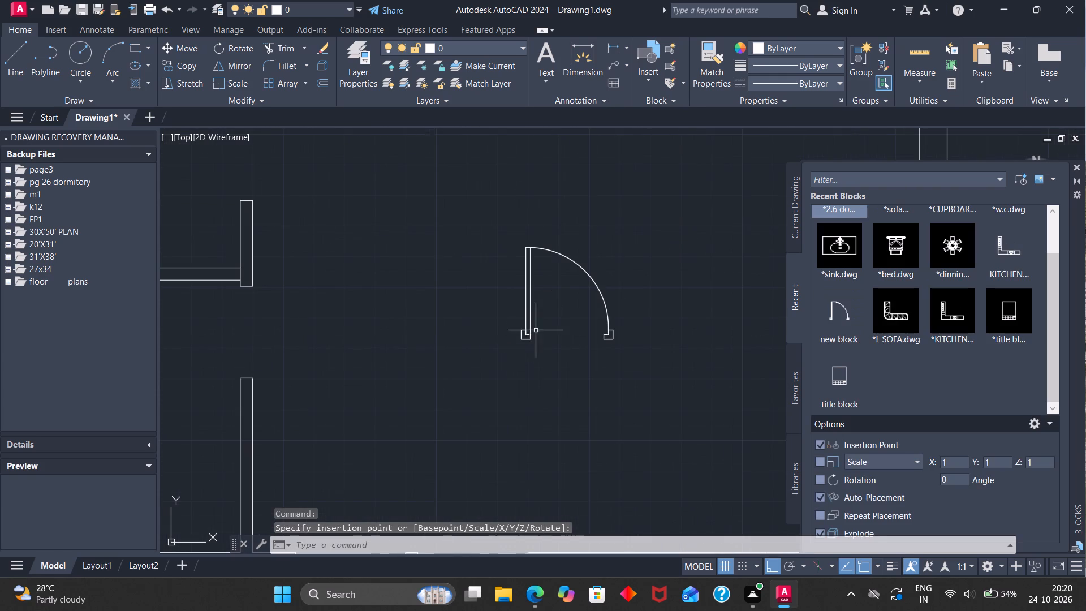
click(528, 334)
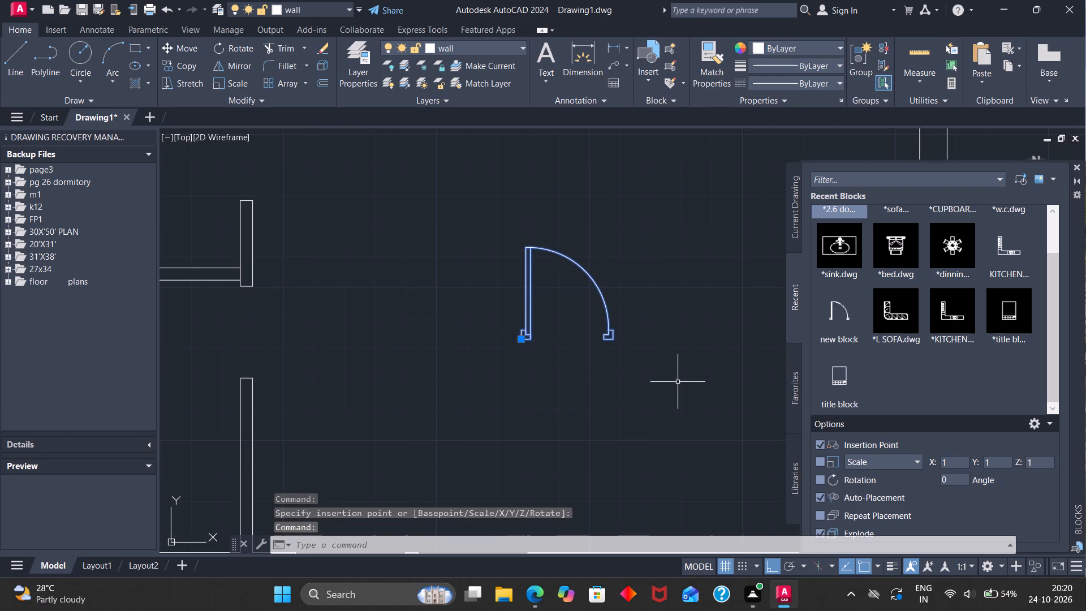
key(g)
key(Return)
Mirror the grouped door about the vertical outer edge of its hinge-side jamb, keeping the original.
key(m)
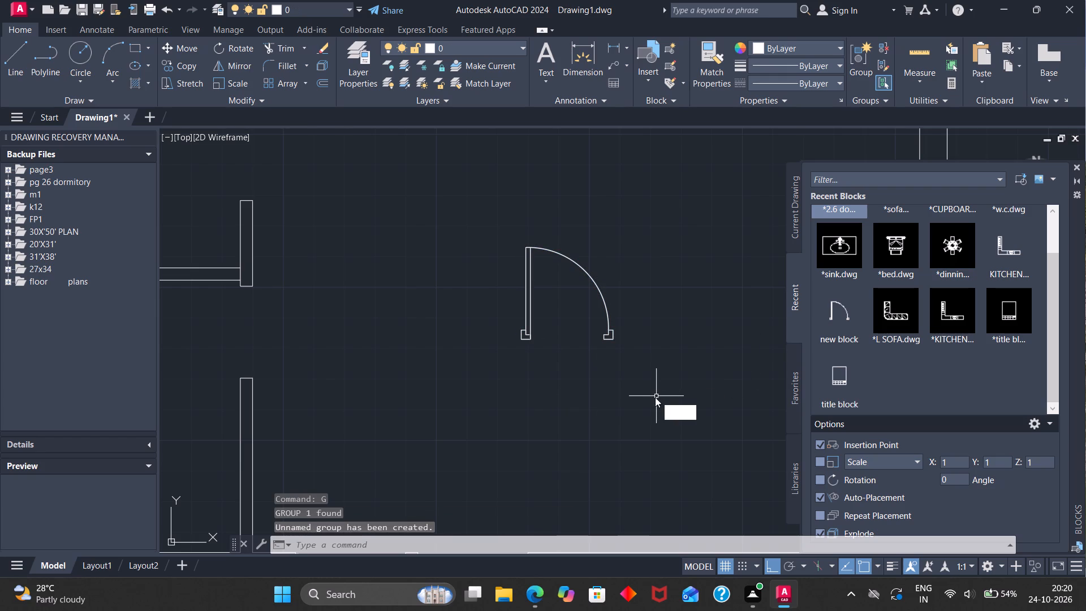
key(i)
key(Return)
click(528, 316)
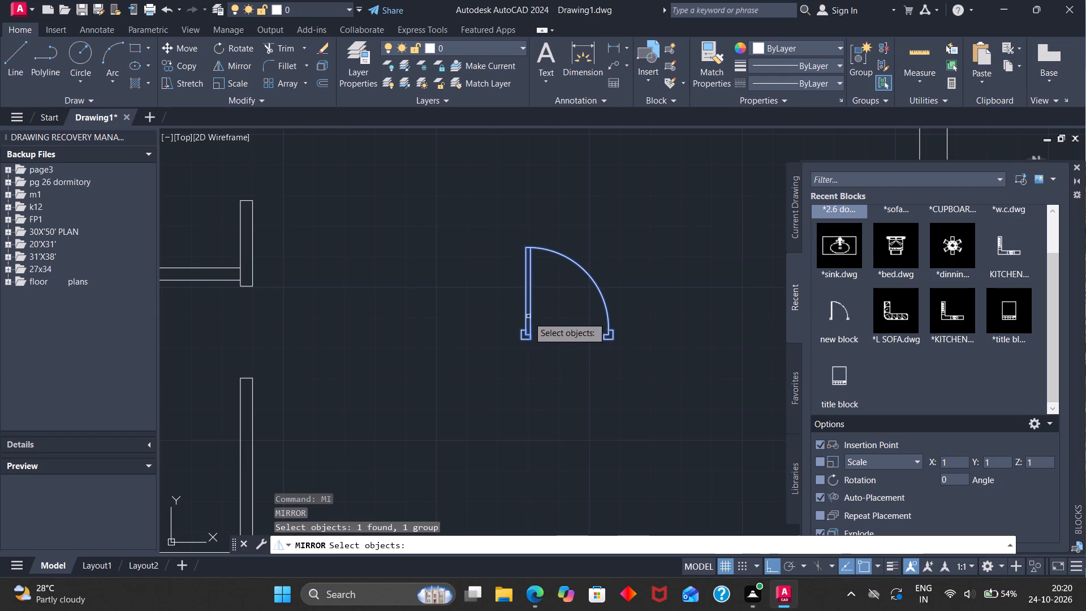
key(Return)
scroll(518, 337, up, 4)
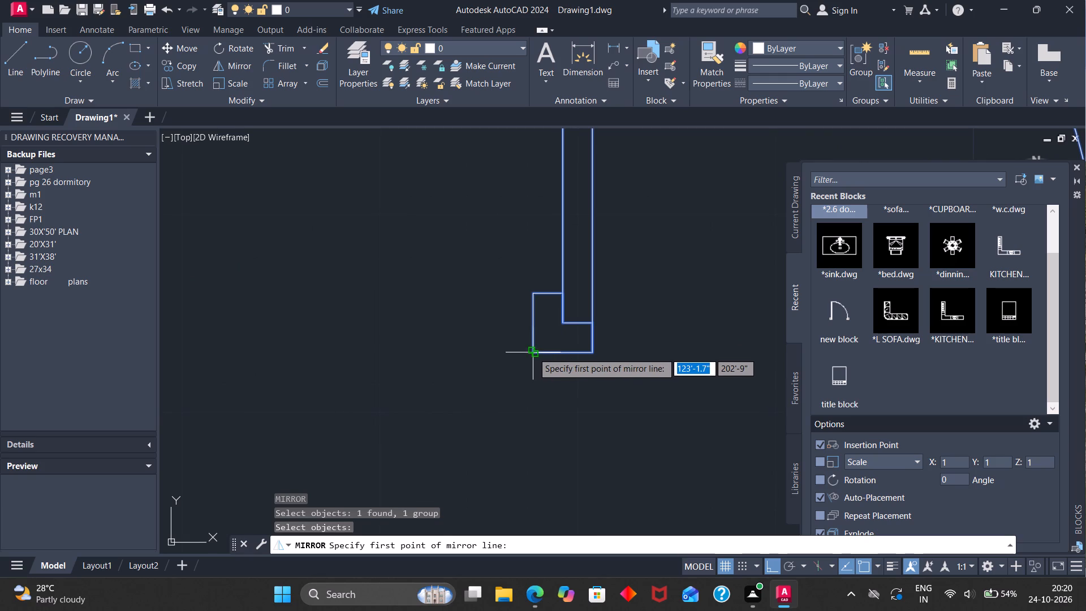
click(533, 352)
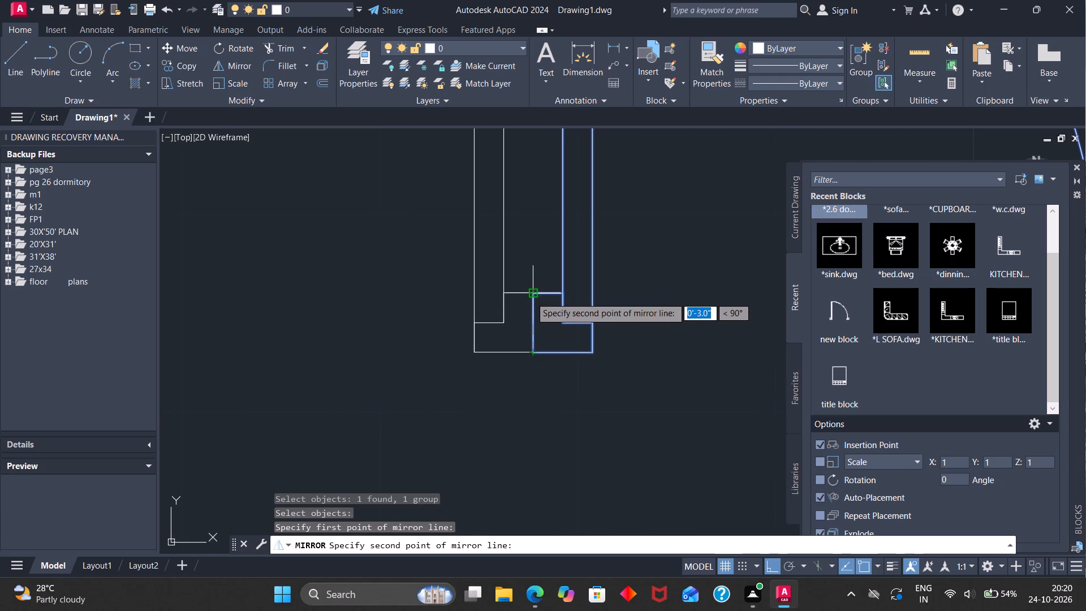
click(531, 297)
drag(564, 348, 531, 296)
scroll(531, 296, down, 3)
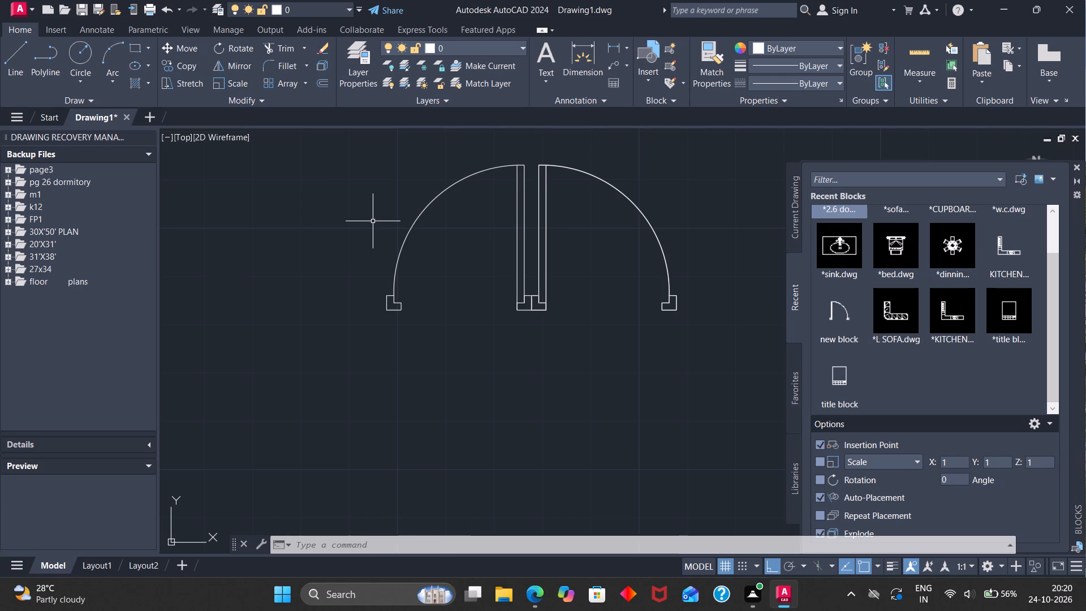
Move the left-hand door of the mirrored pair horizontally away from the other, toward the small left rooms.
scroll(373, 222, down, 2)
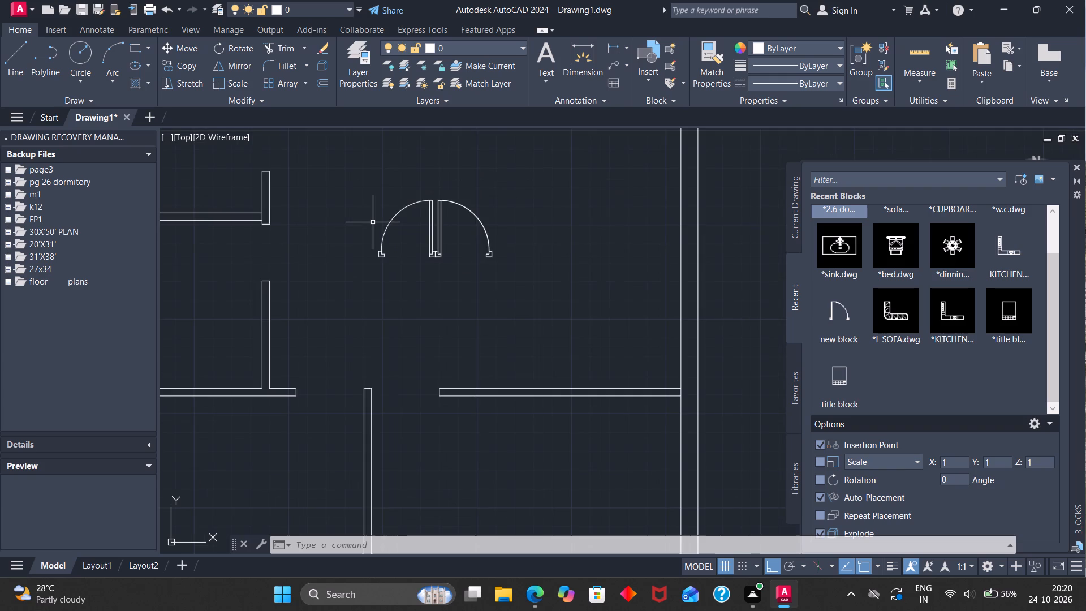
scroll(373, 222, down, 1)
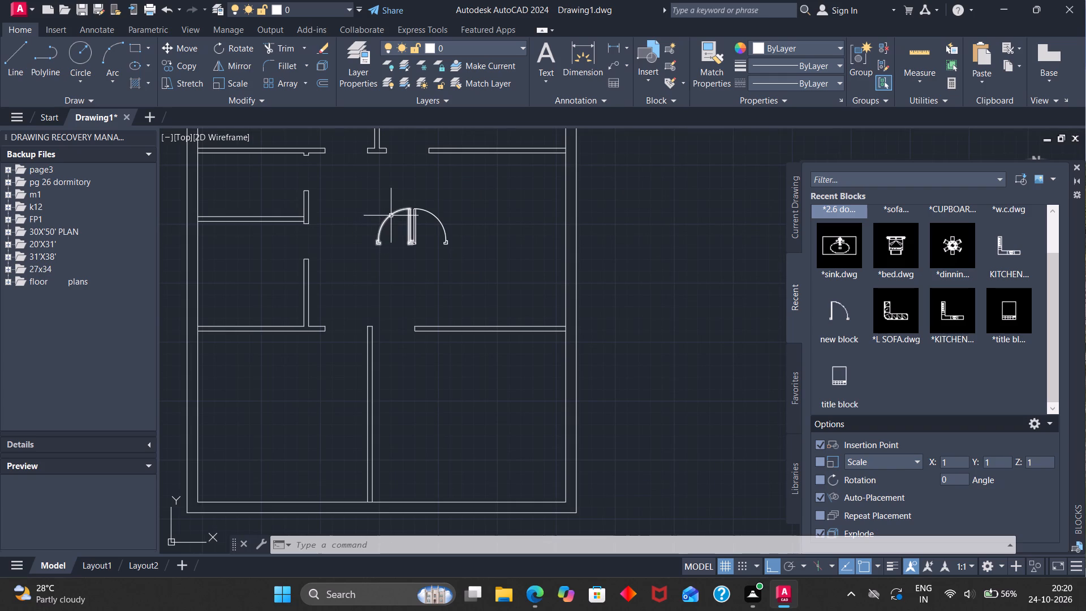
click(391, 216)
key(m)
key(Return)
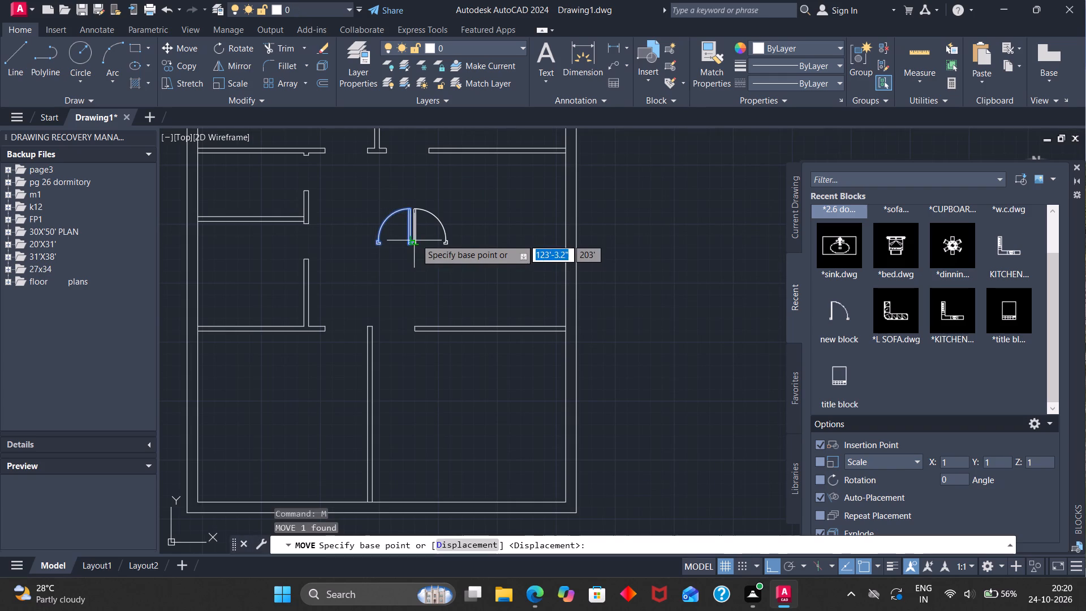
scroll(414, 243, up, 4)
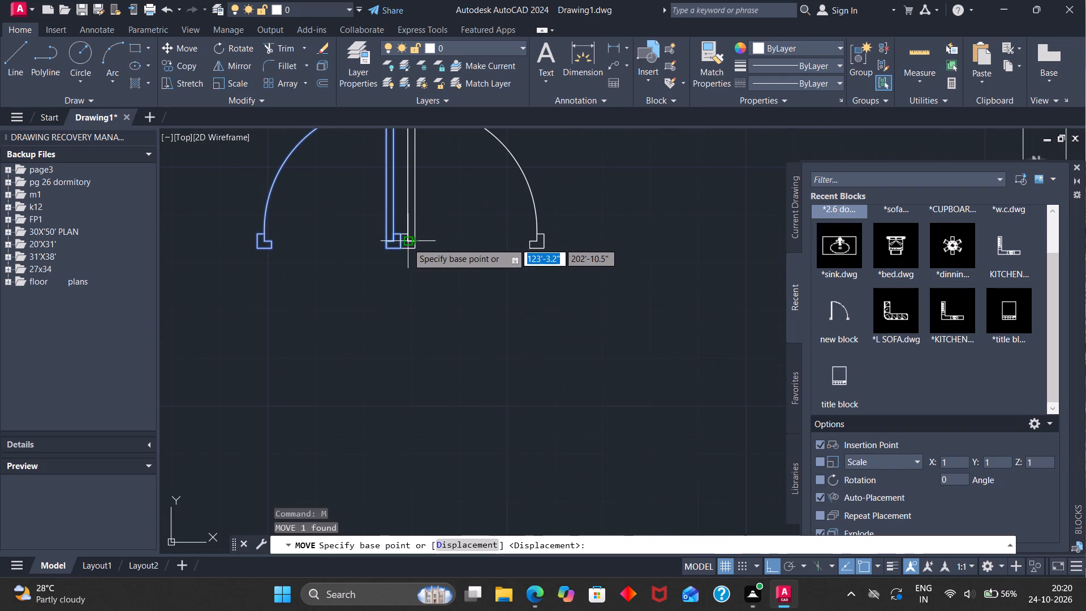
click(400, 249)
scroll(374, 225, down, 4)
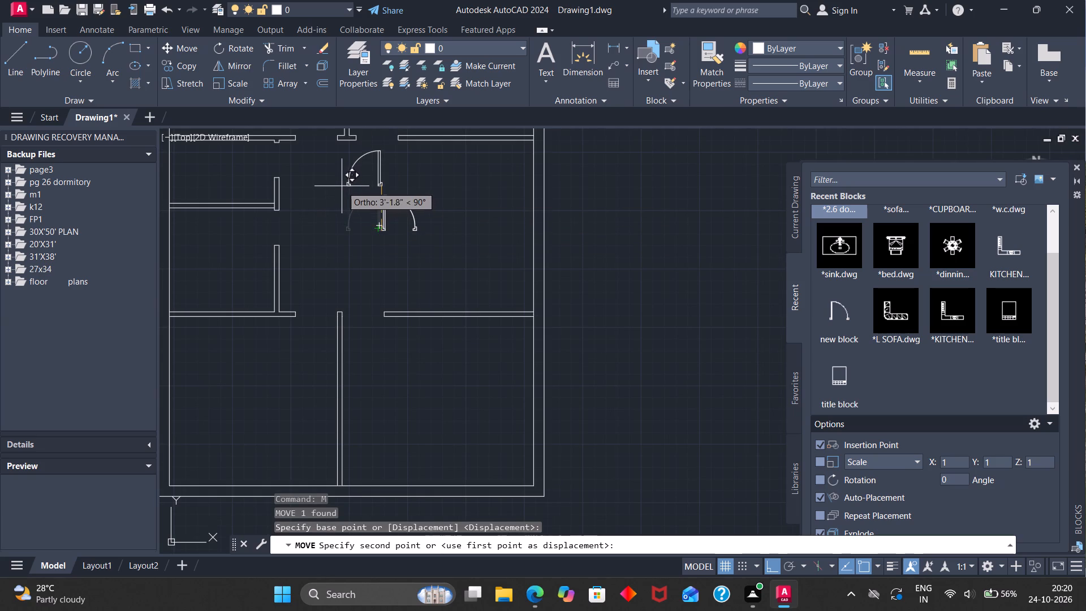
click(320, 183)
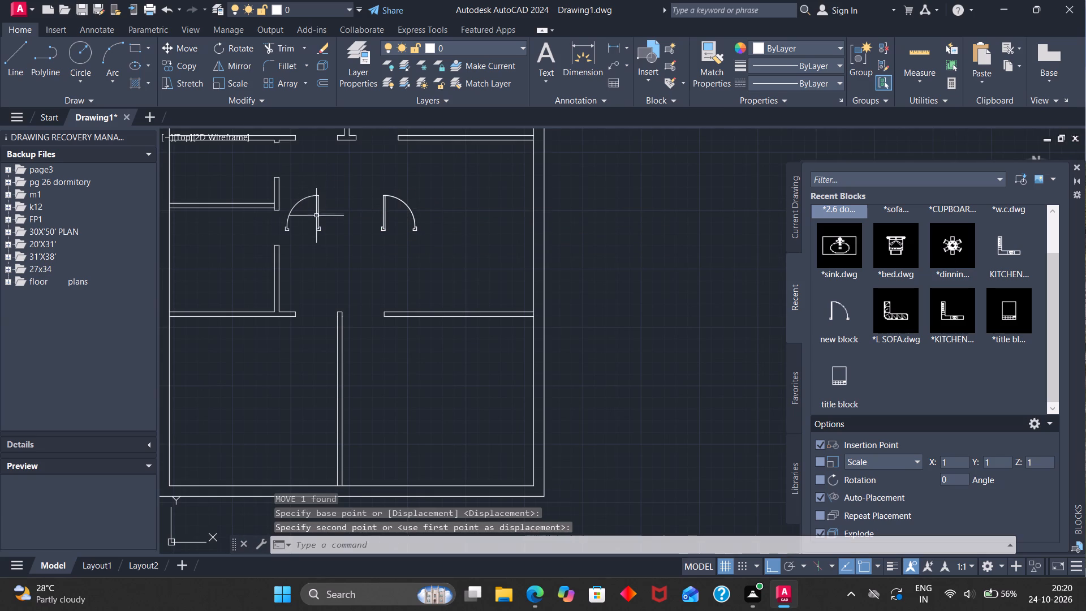
Rotate the moved door 90° counterclockwise about its hinge-side jamb corner so its leaf lies horizontal.
click(318, 214)
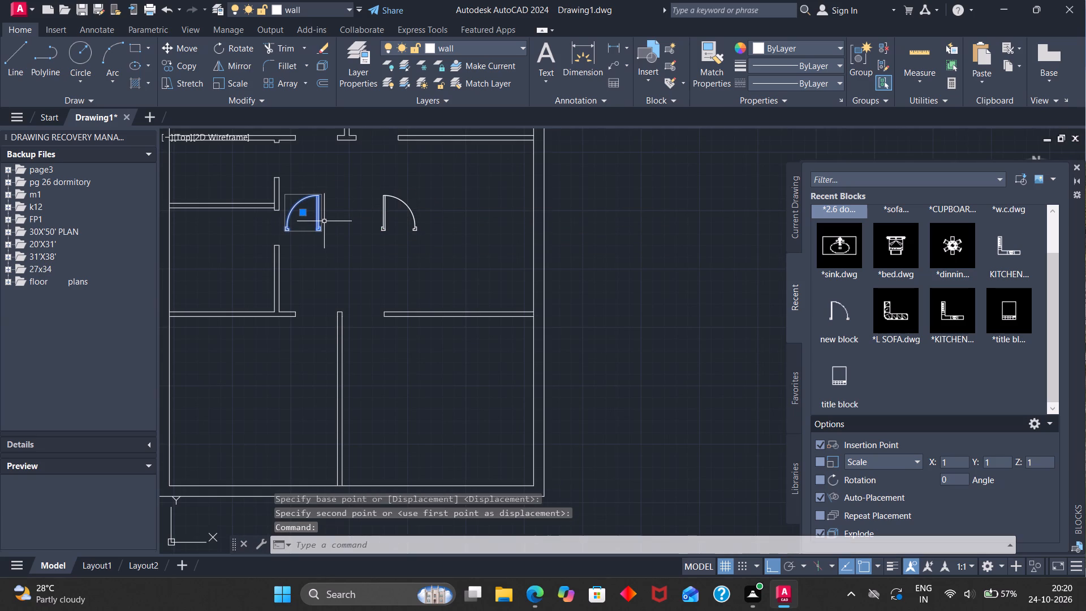
key(r)
key(o)
key(Return)
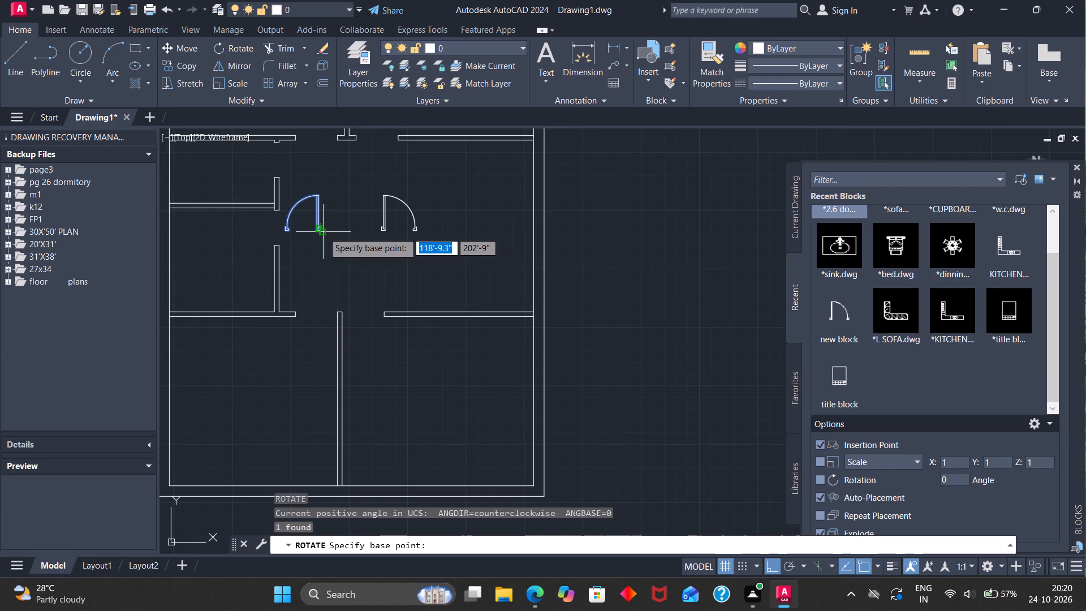
scroll(323, 232, up, 3)
click(309, 225)
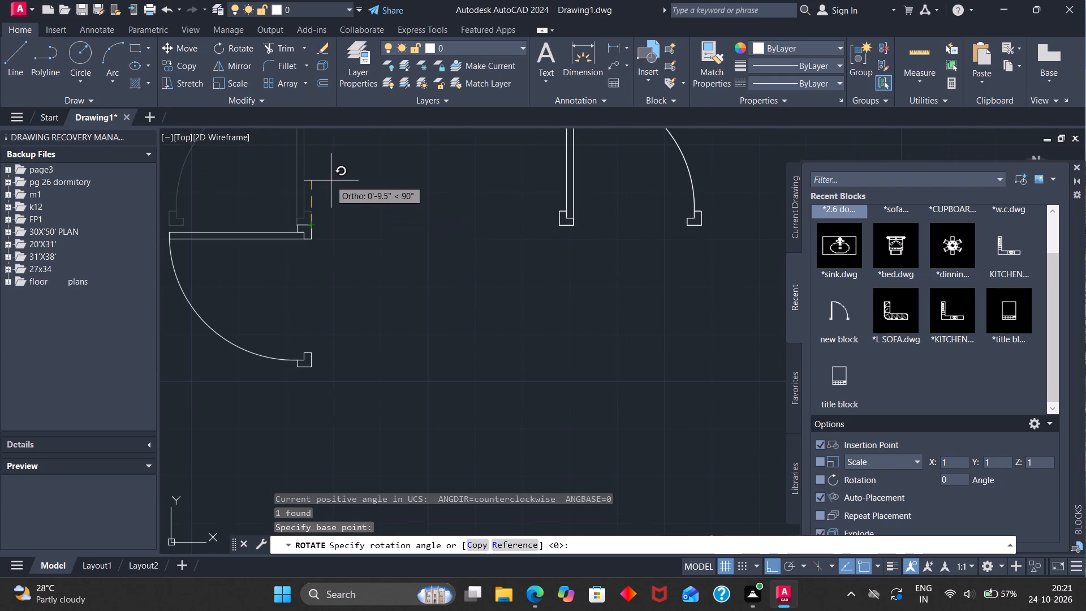
click(329, 180)
Move the rotated door by its upper jamb corner into the upper opening of the small left rooms' vertical partition.
click(308, 225)
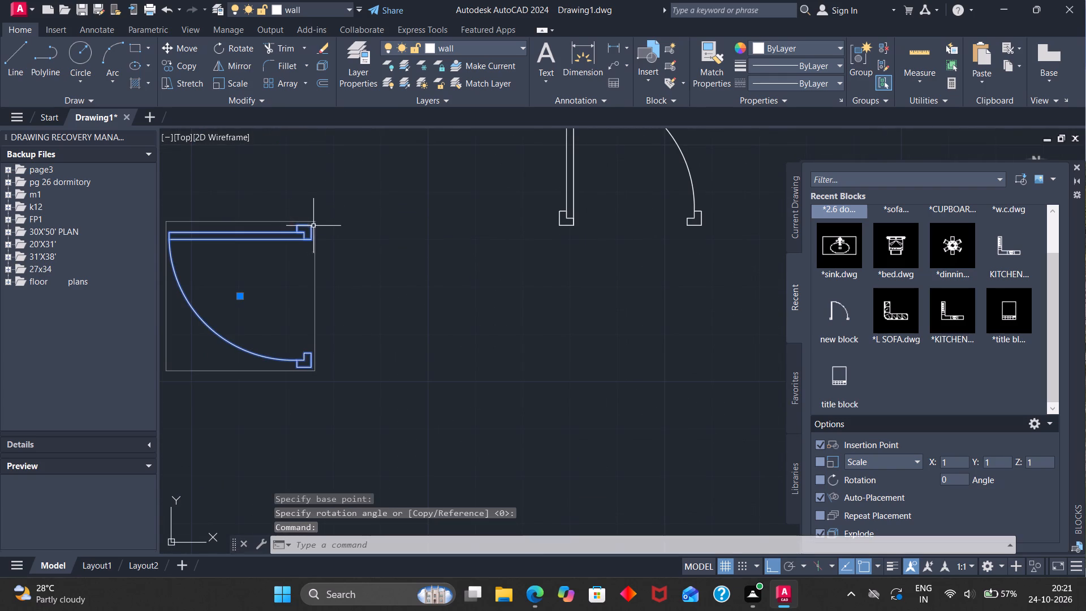
key(m)
key(Return)
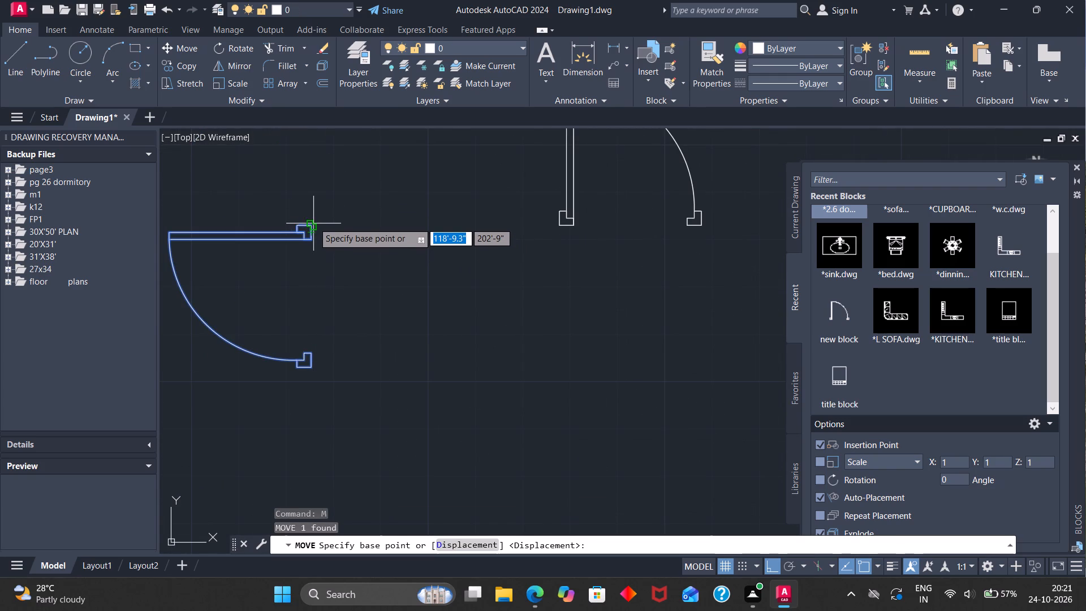
click(311, 224)
scroll(311, 224, down, 5)
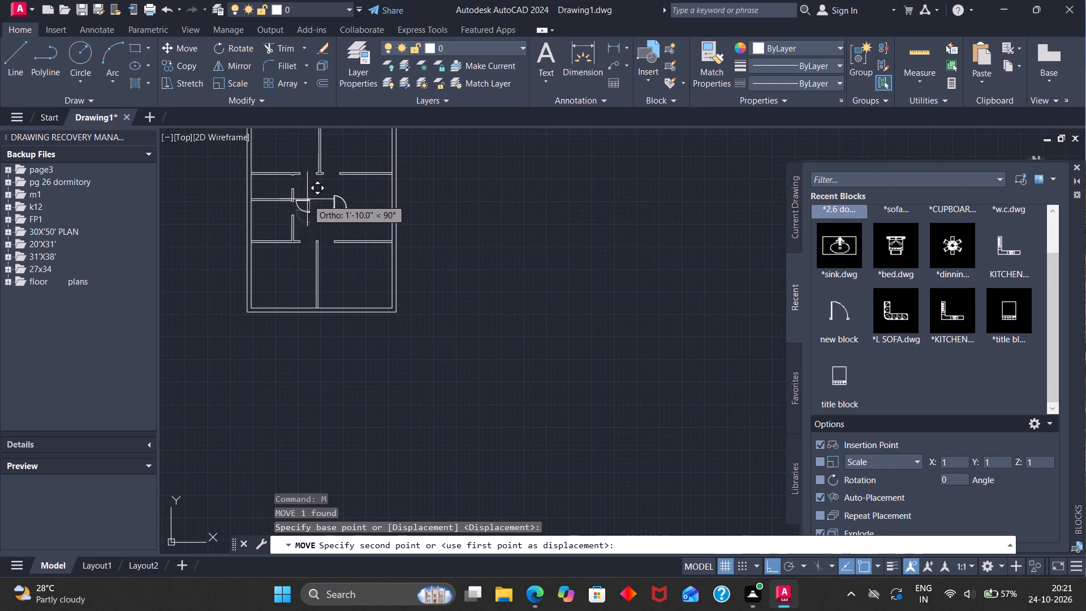
scroll(292, 180, up, 4)
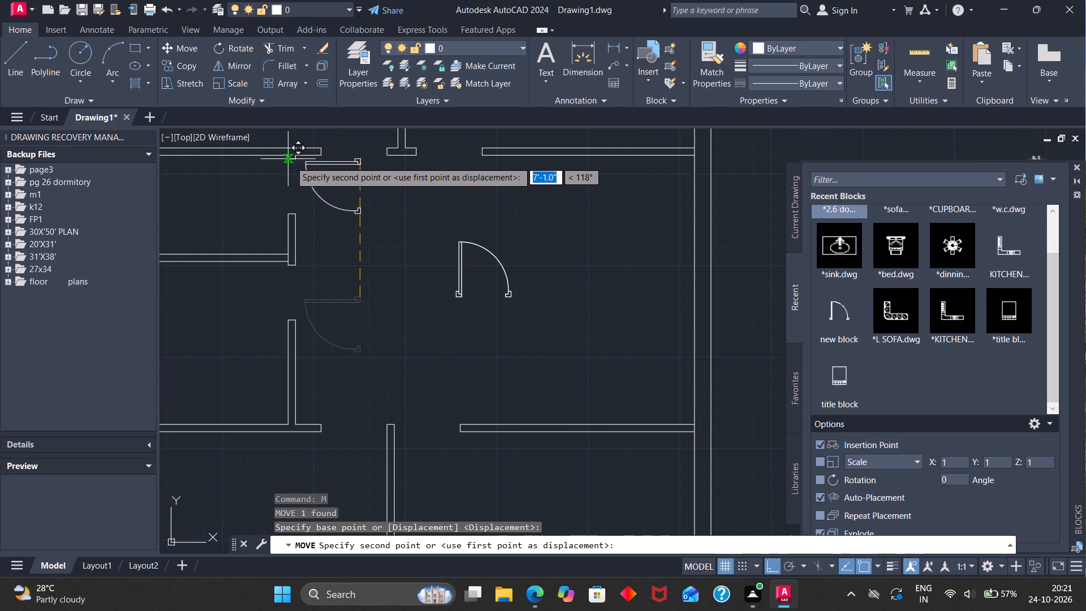
click(294, 162)
Copy the placed door down into the lower opening of the same vertical partition, aligning its jamb with the wall end.
scroll(320, 175, down, 4)
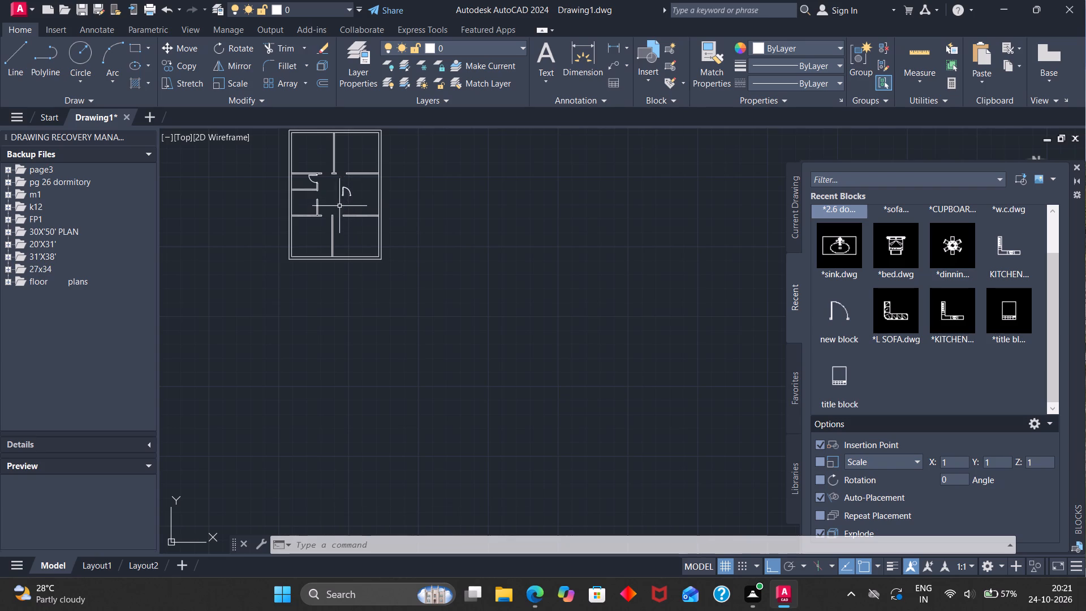
scroll(311, 183, up, 4)
scroll(316, 160, down, 2)
scroll(321, 132, up, 1)
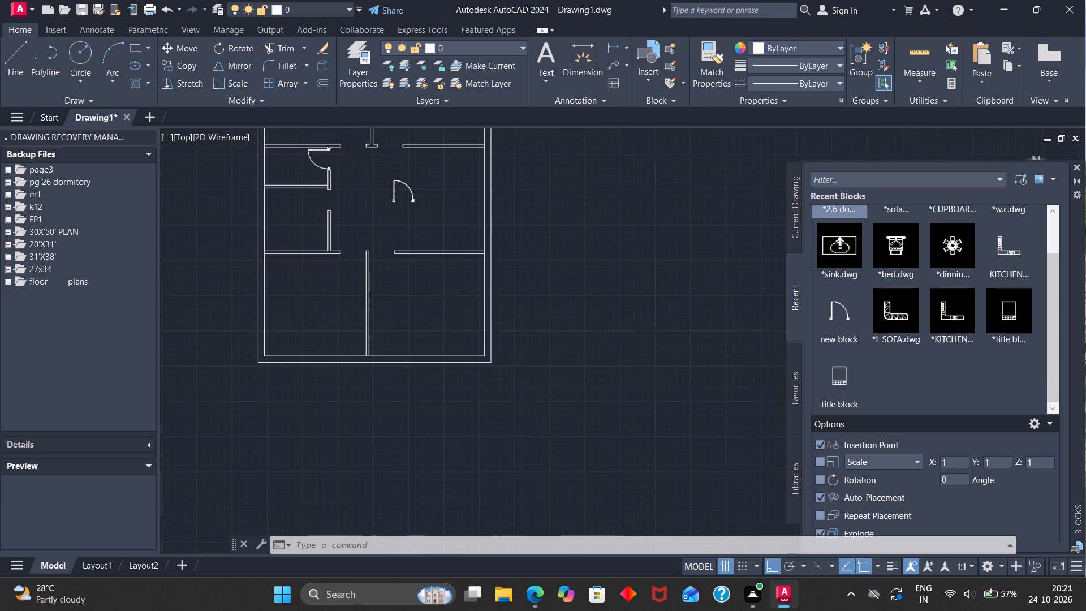
scroll(321, 132, up, 2)
click(343, 205)
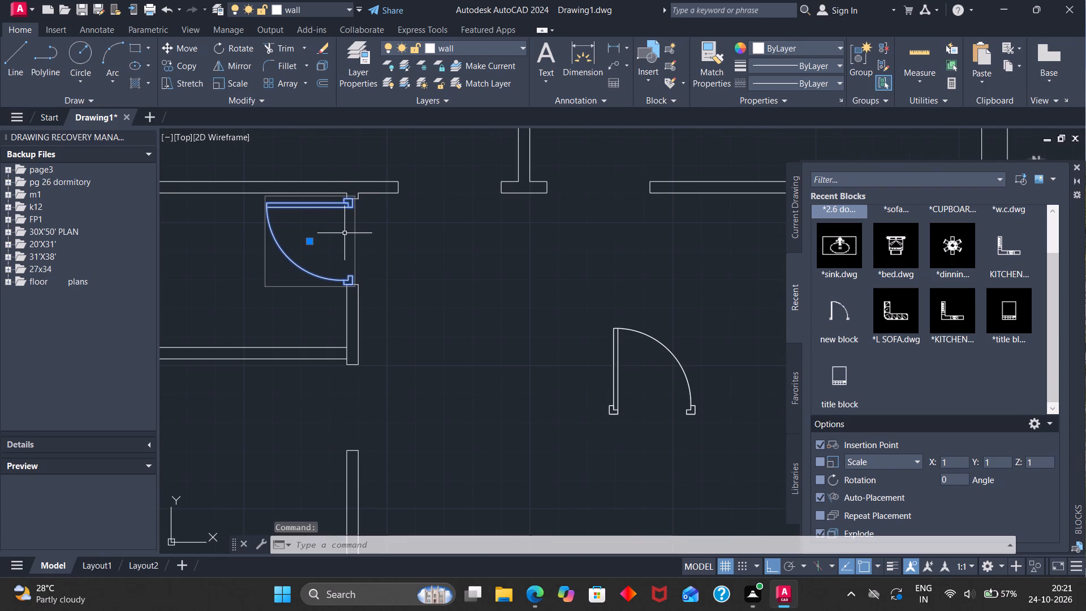
key(c)
key(o)
key(Return)
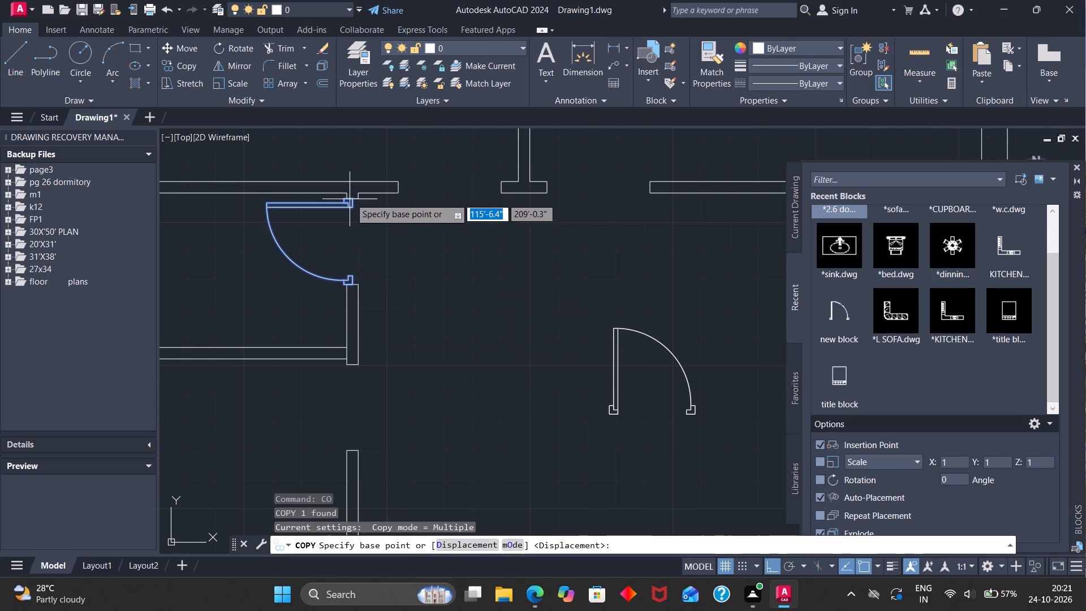
click(353, 197)
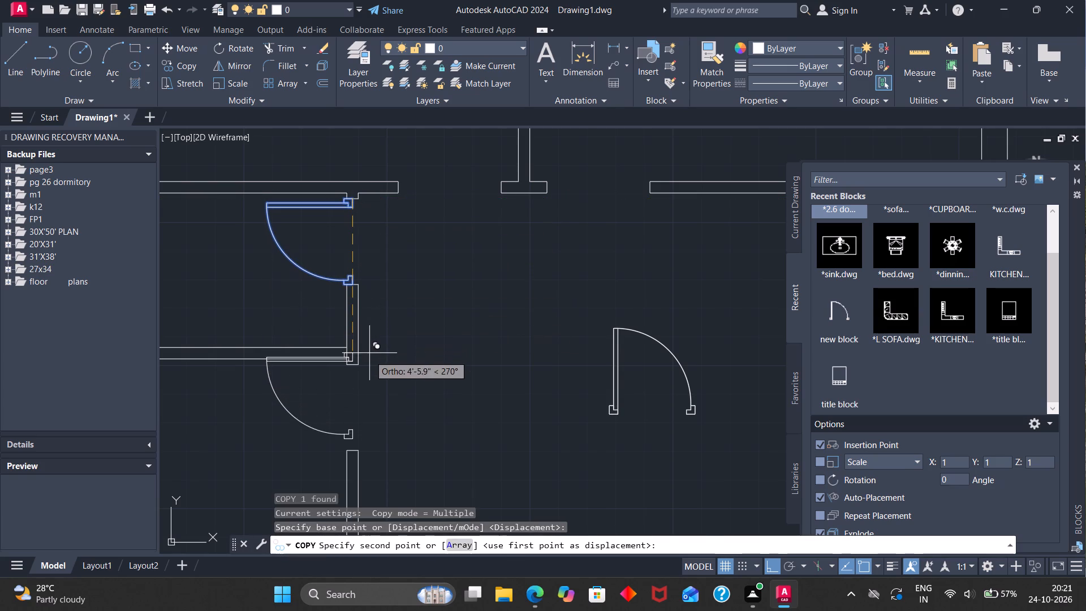
click(359, 367)
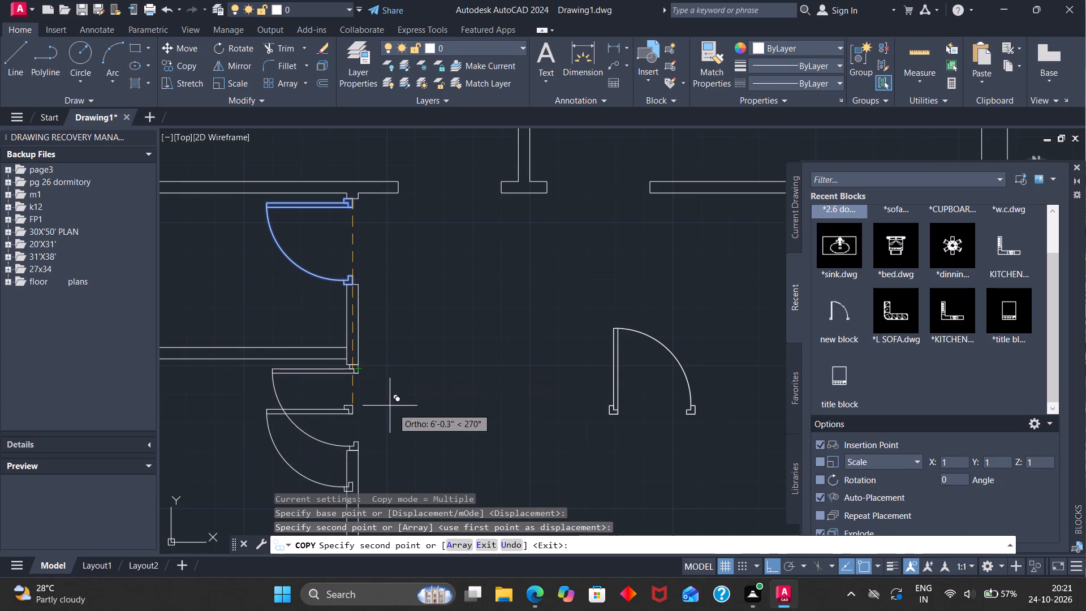
key(Escape)
Delete the spare 2.6 door left standing in the open central space.
scroll(406, 414, down, 3)
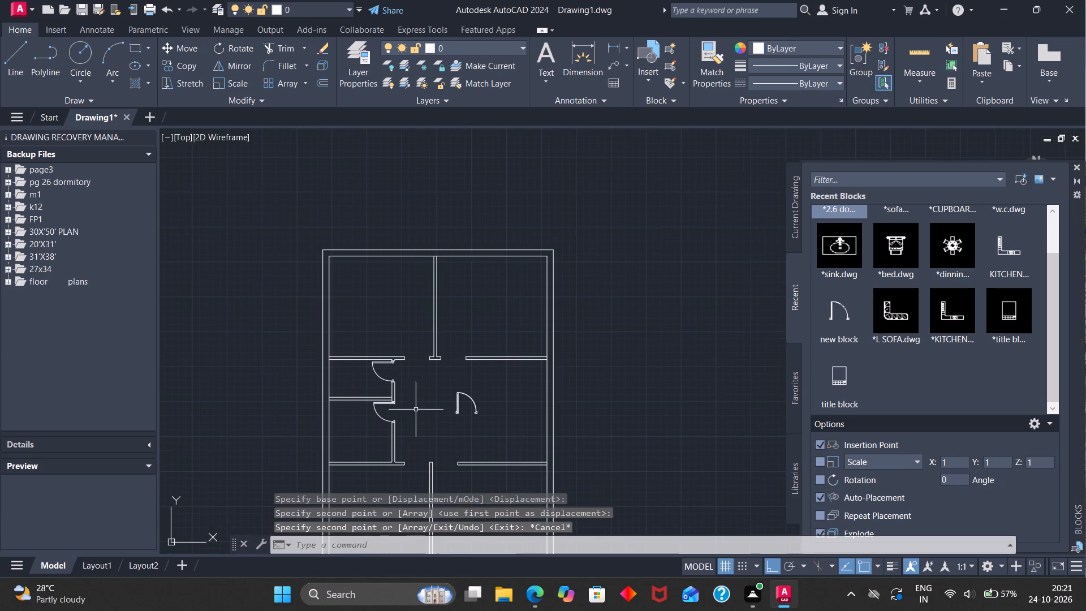
click(455, 407)
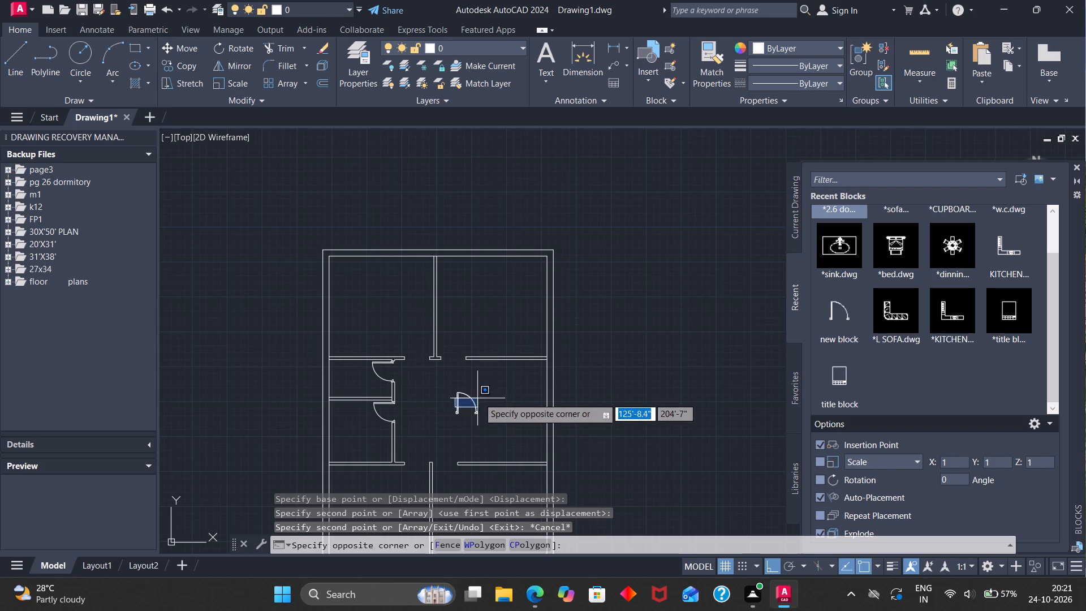
drag(479, 397, 451, 419)
drag(479, 404, 450, 413)
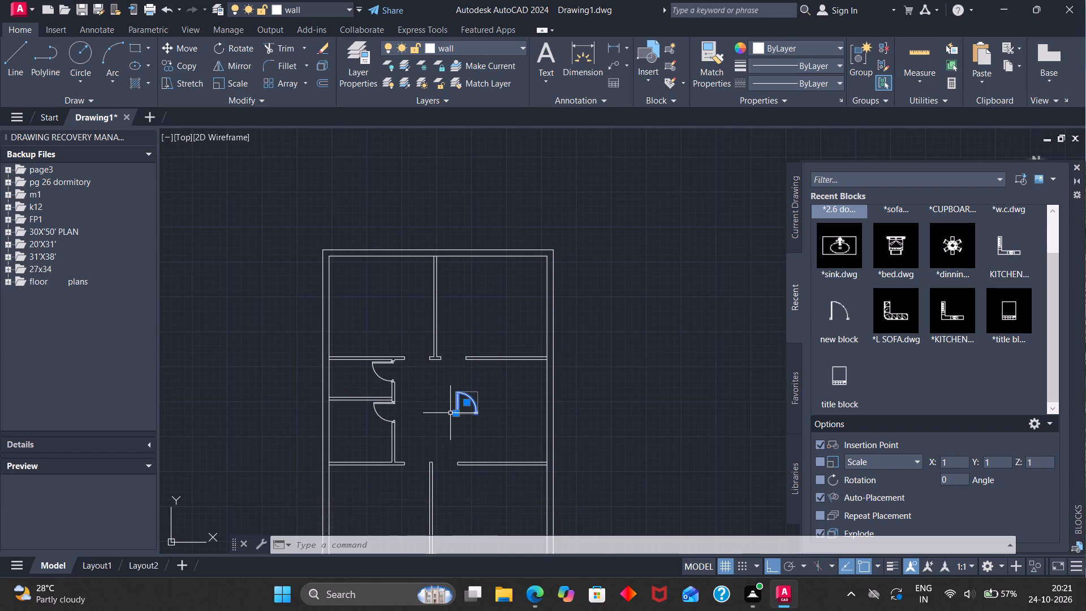
key(Delete)
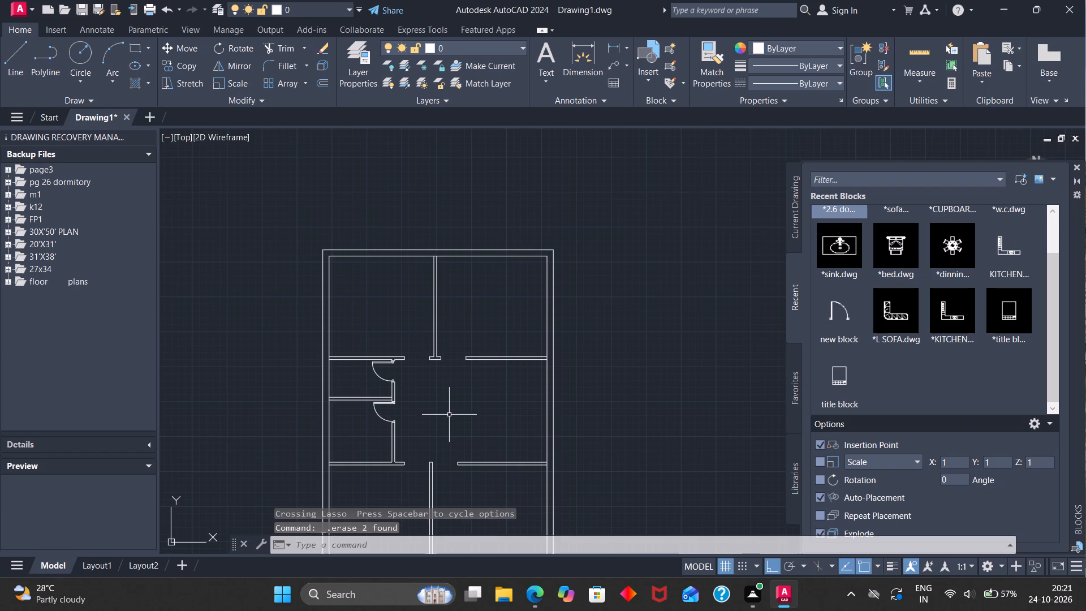
Insert the new block3' drawing from the Desktop door folder into the upper-right room's opening, against the short wall stub.
click(1035, 179)
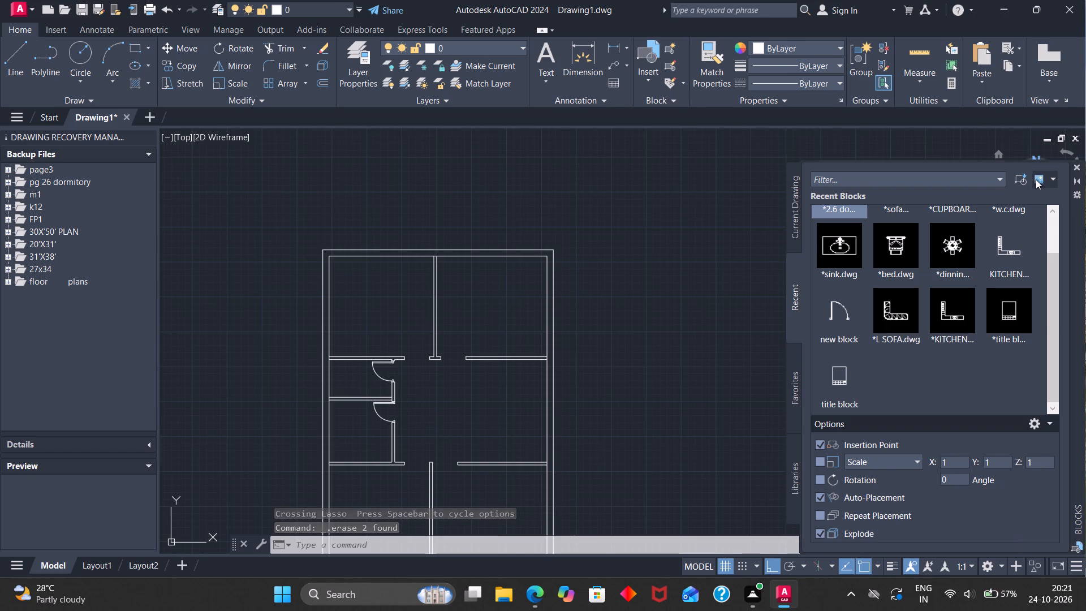
click(1024, 177)
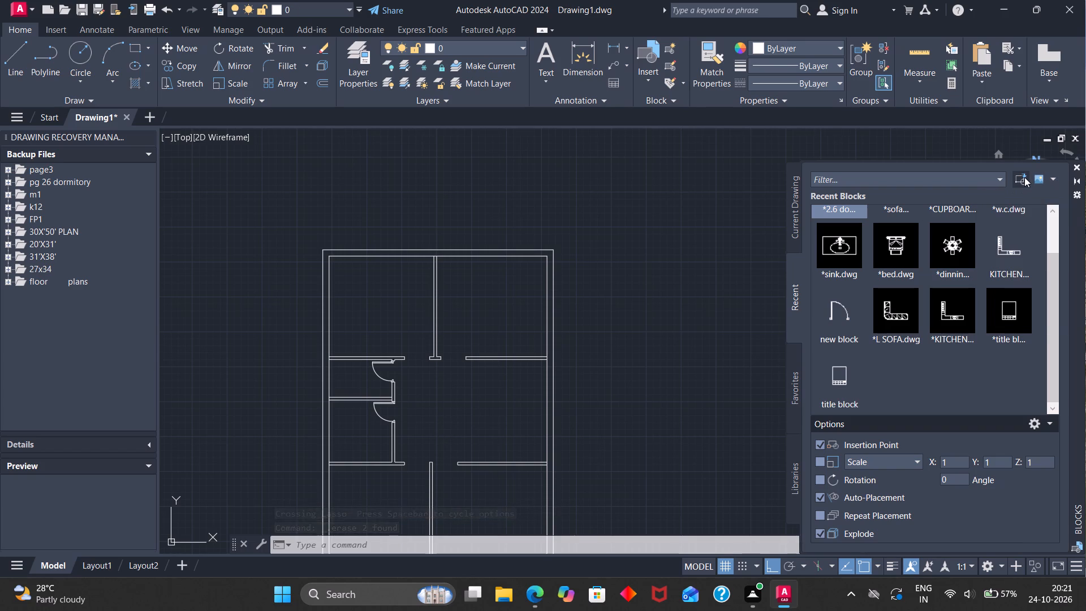
click(1024, 177)
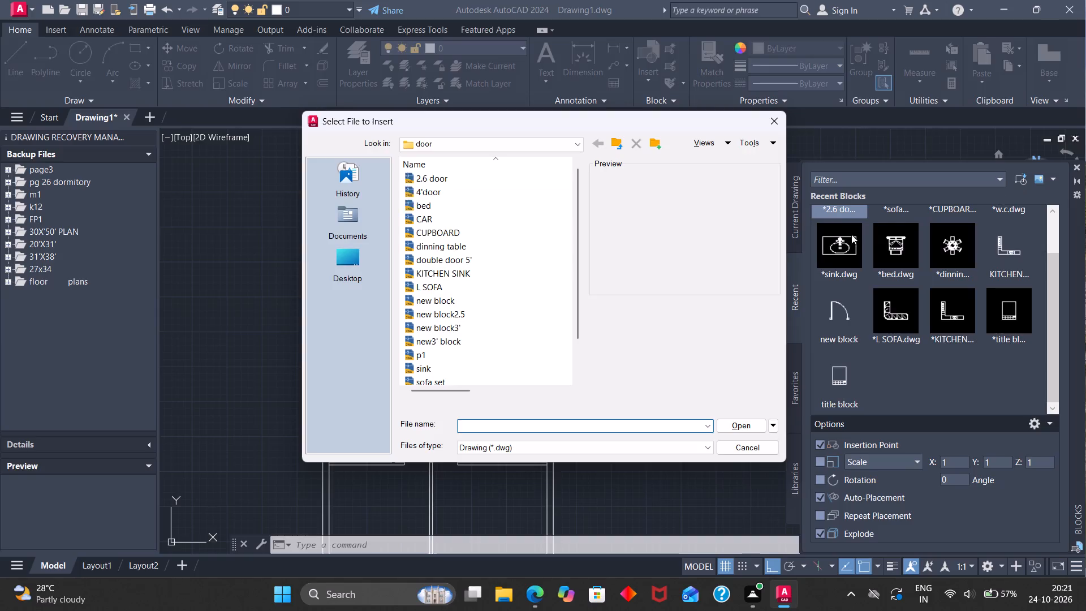
click(345, 258)
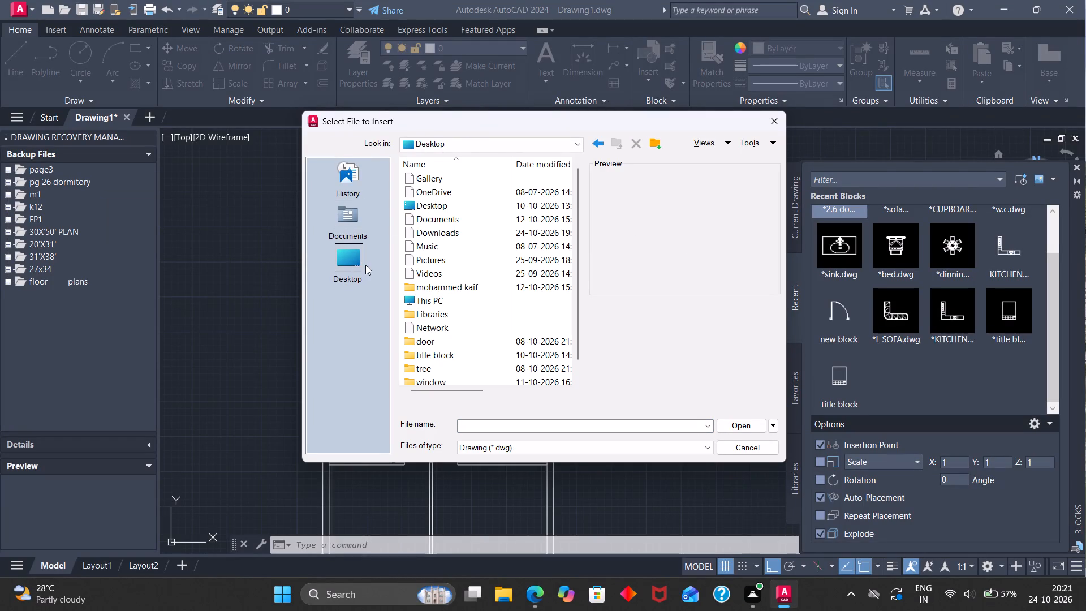
click(445, 343)
click(445, 343)
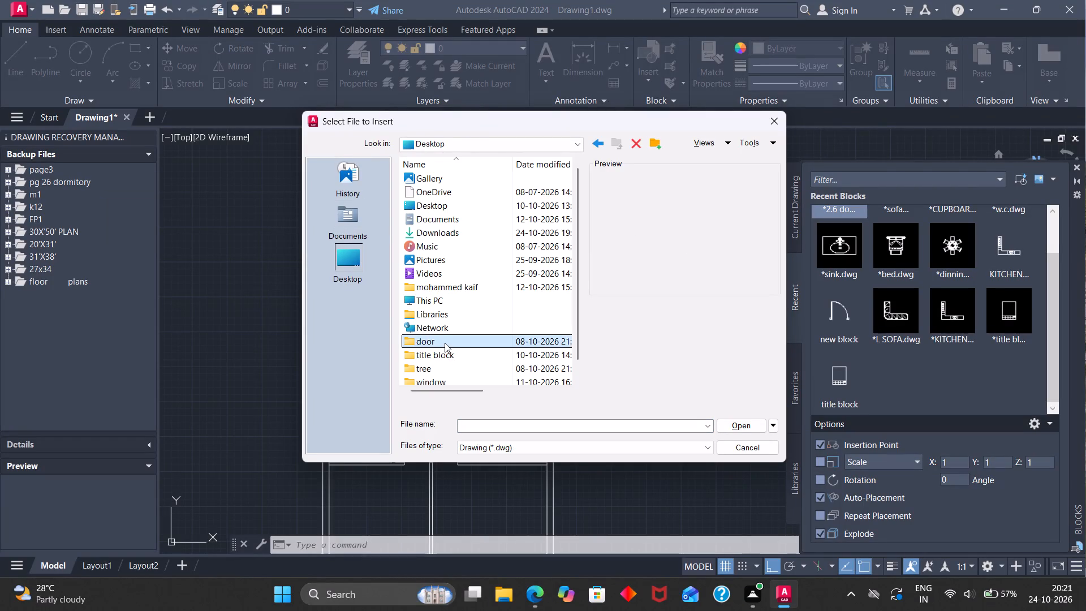
double_click(460, 338)
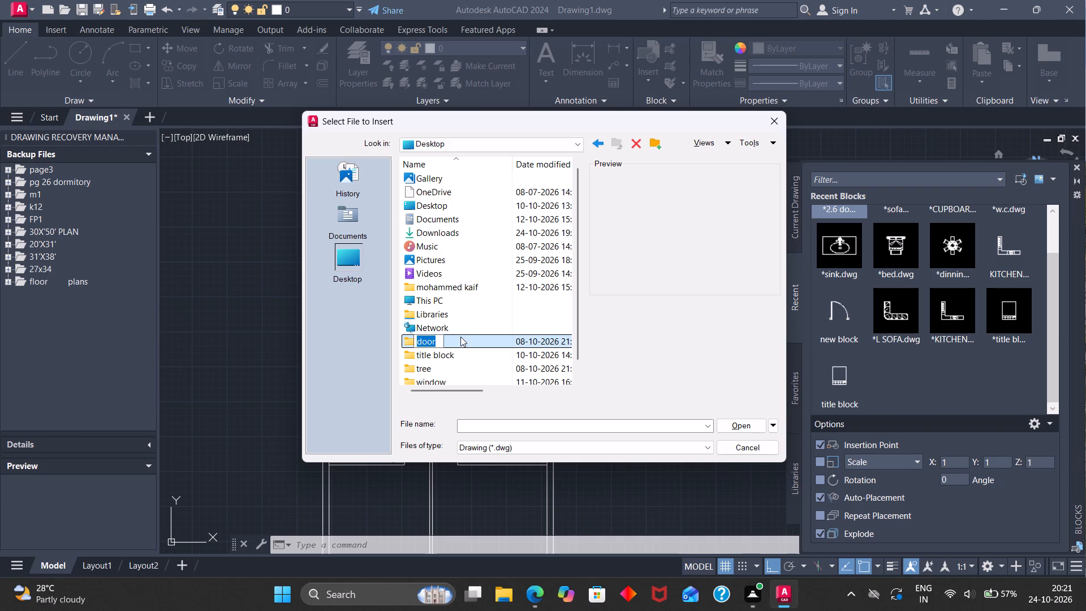
click(467, 342)
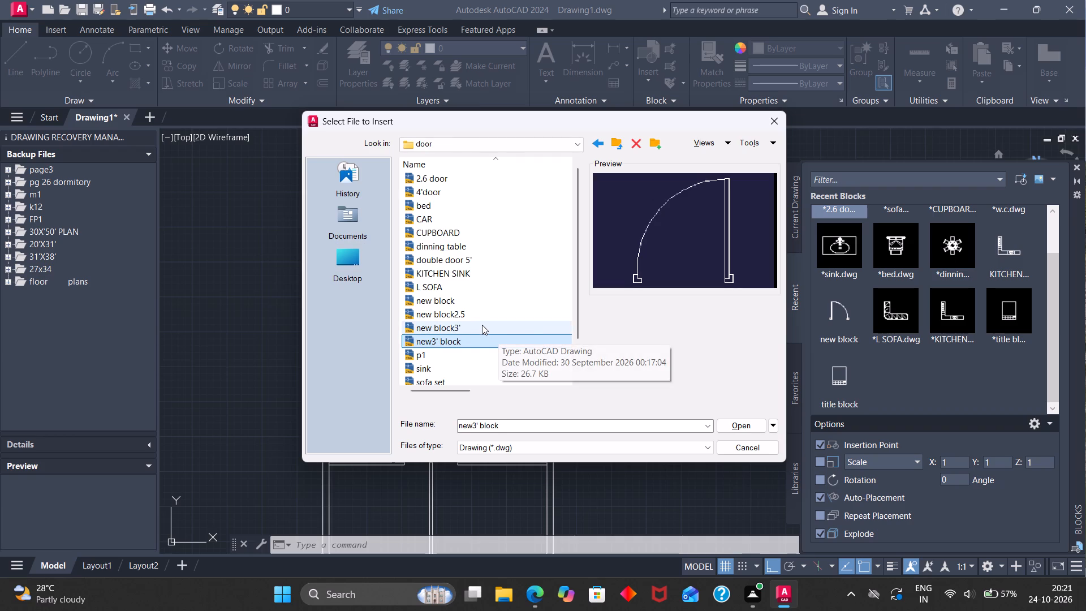
click(474, 327)
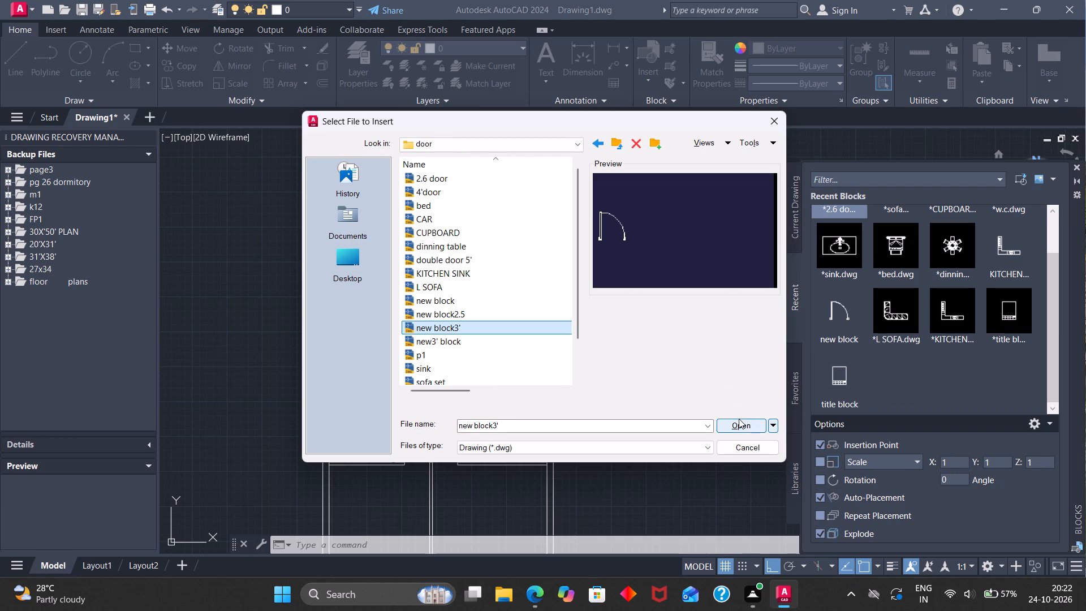
click(739, 419)
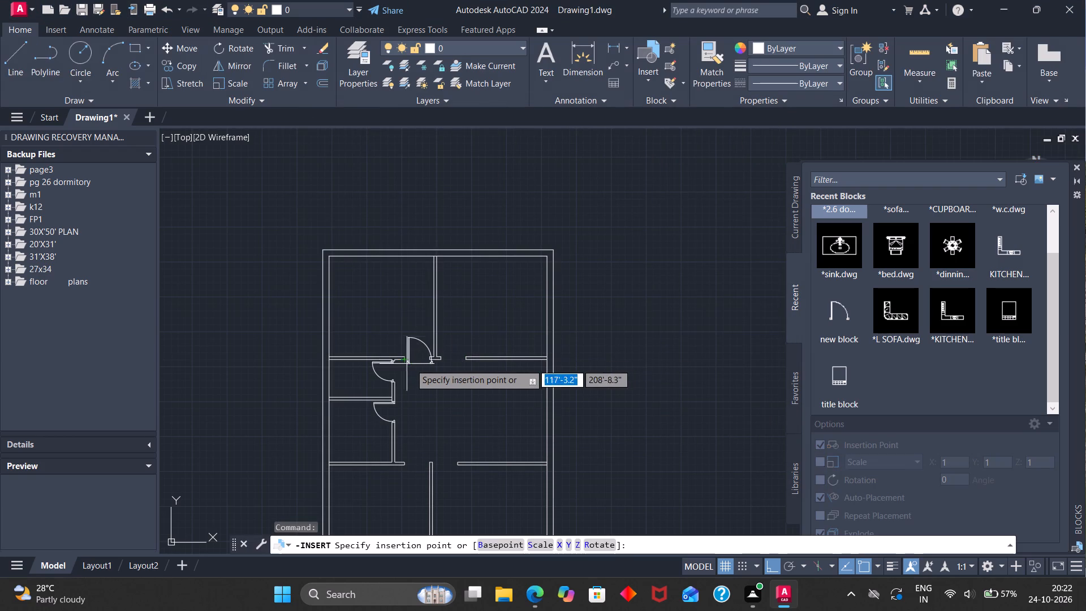
scroll(453, 350, up, 2)
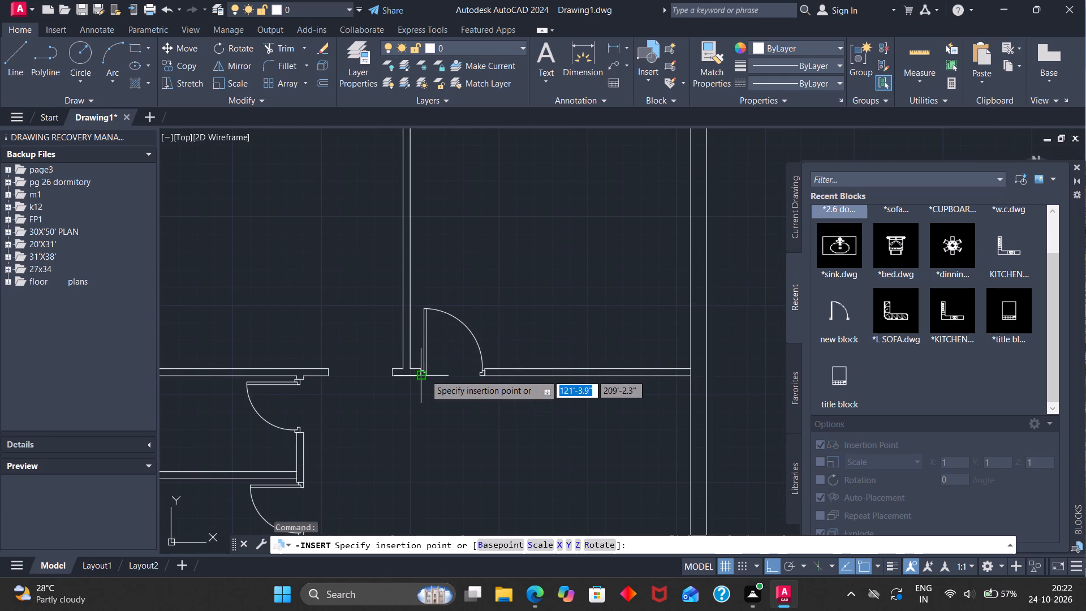
click(425, 375)
Insert another new block3' door from the recent blocks into the open central space below the upper-right room's door.
click(425, 371)
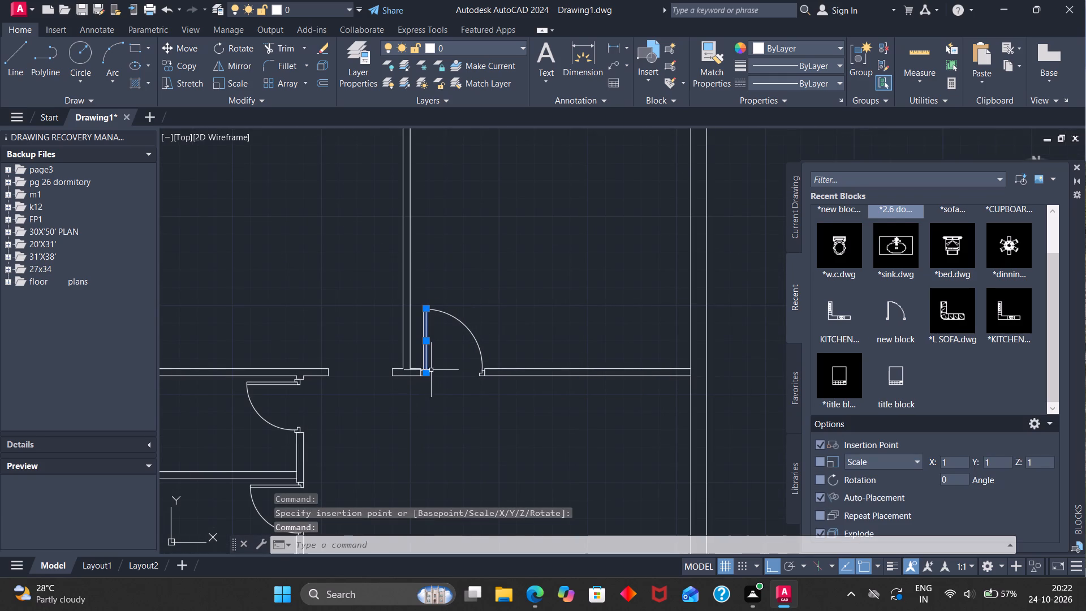
scroll(446, 363, up, 3)
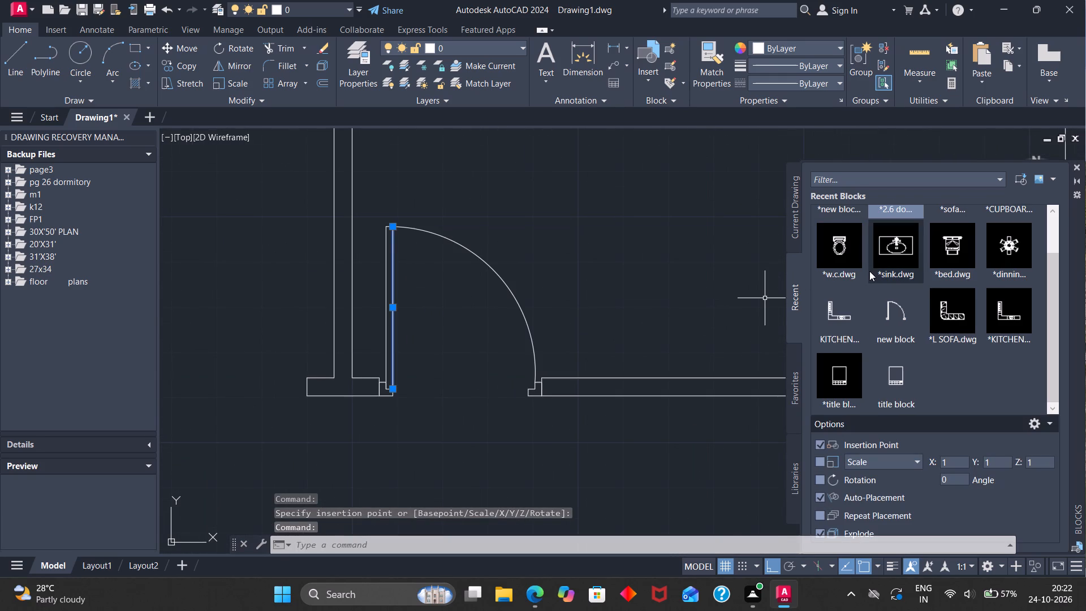
scroll(869, 271, down, 2)
scroll(869, 271, up, 3)
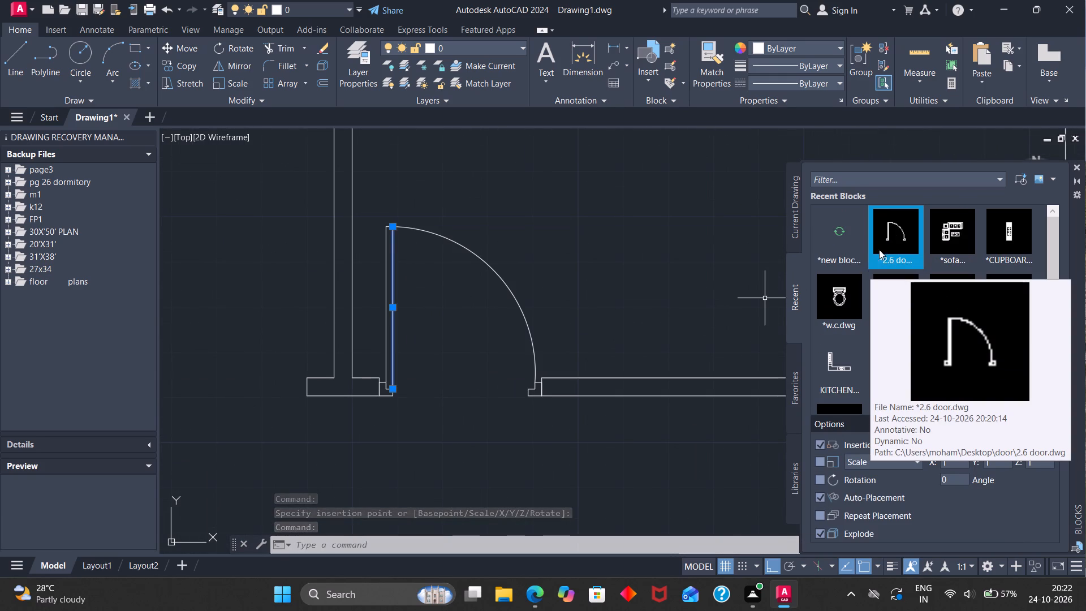
click(846, 251)
scroll(641, 365, down, 2)
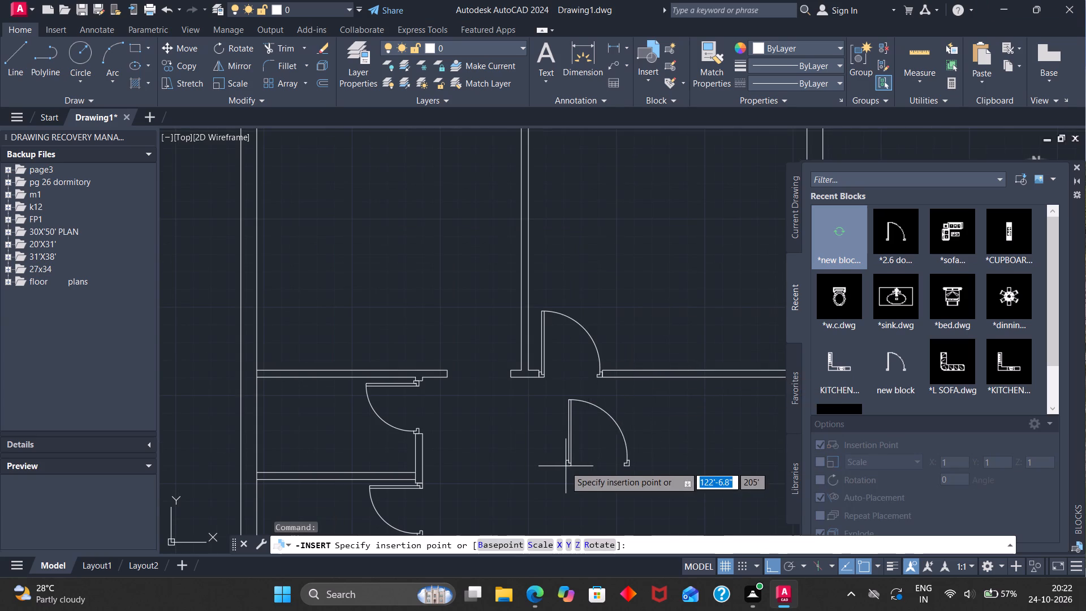
scroll(564, 466, down, 5)
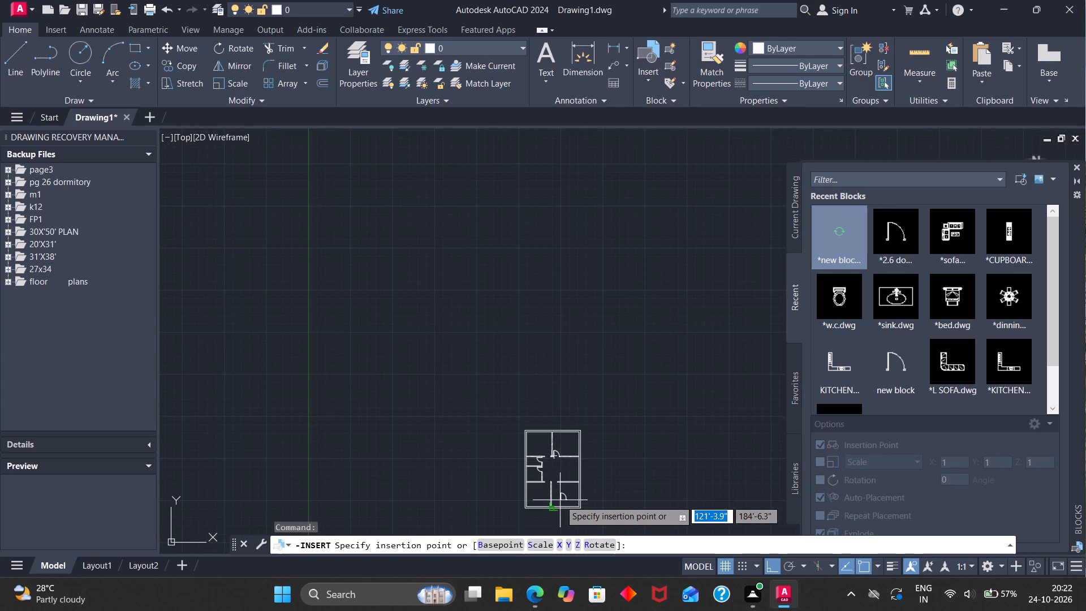
scroll(560, 499, up, 3)
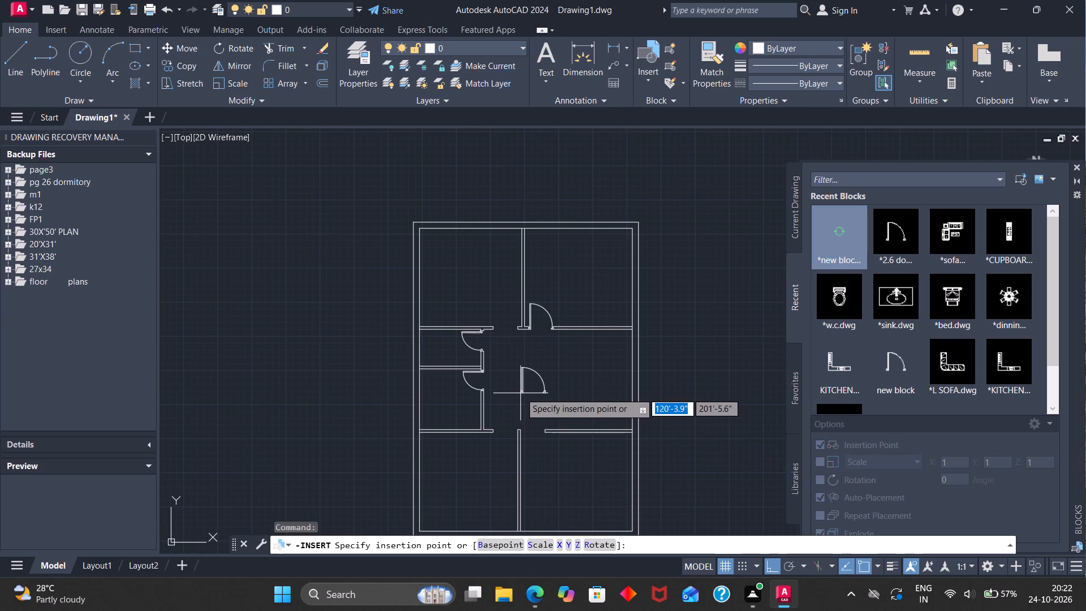
click(541, 388)
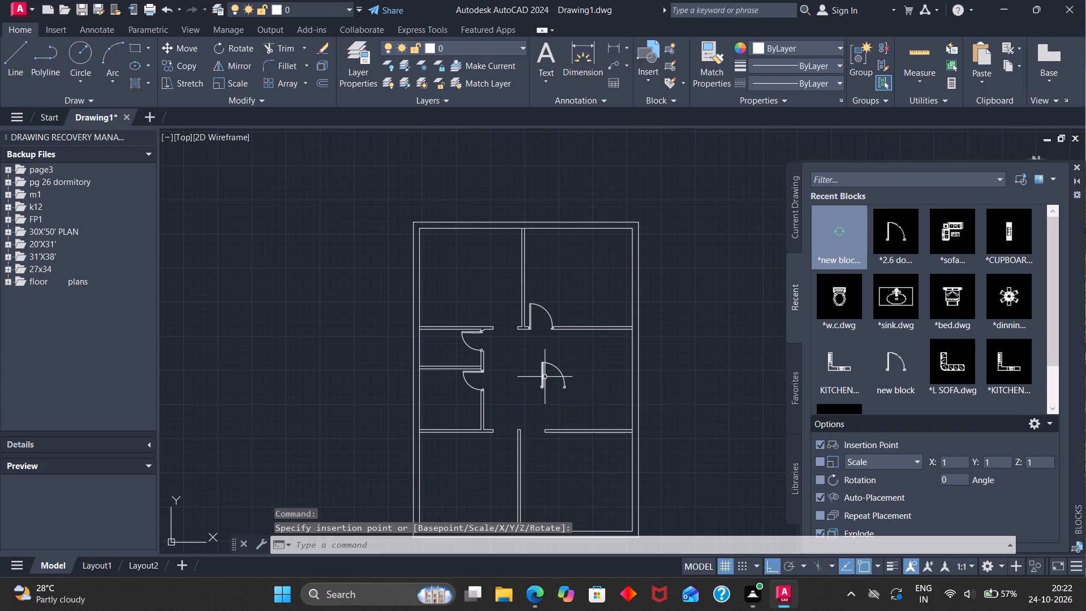
Group all the parts of the newly inserted central door into one object.
drag(563, 358, 569, 398)
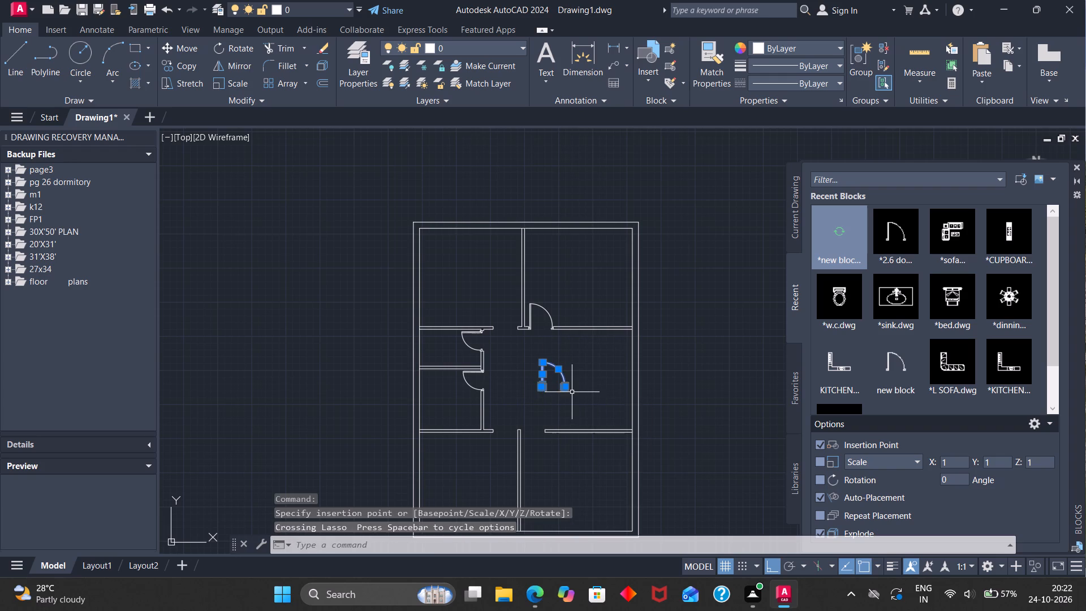
scroll(578, 380, up, 3)
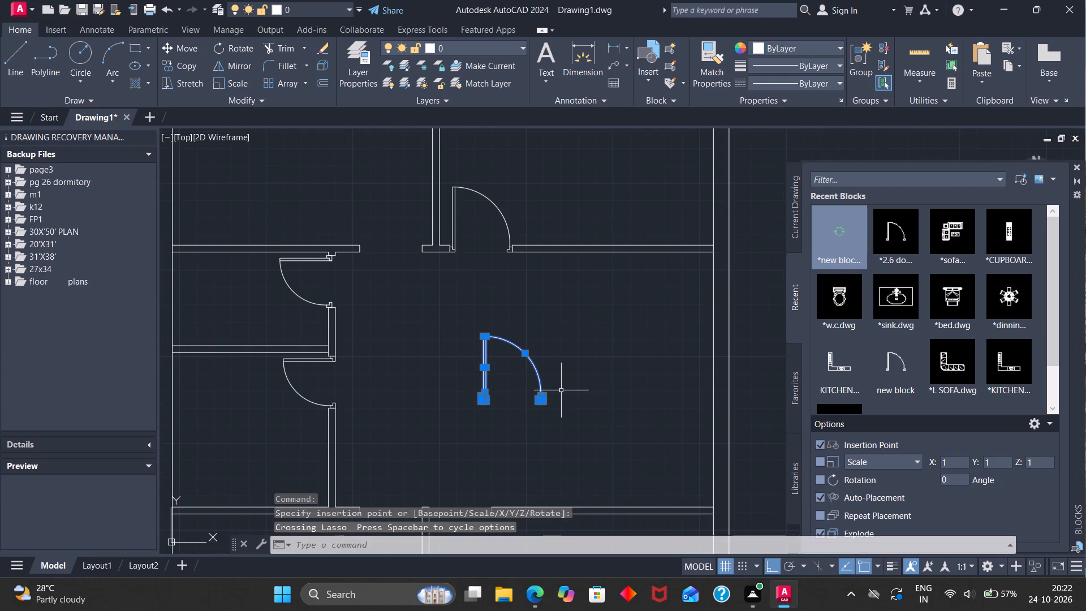
key(g)
key(Return)
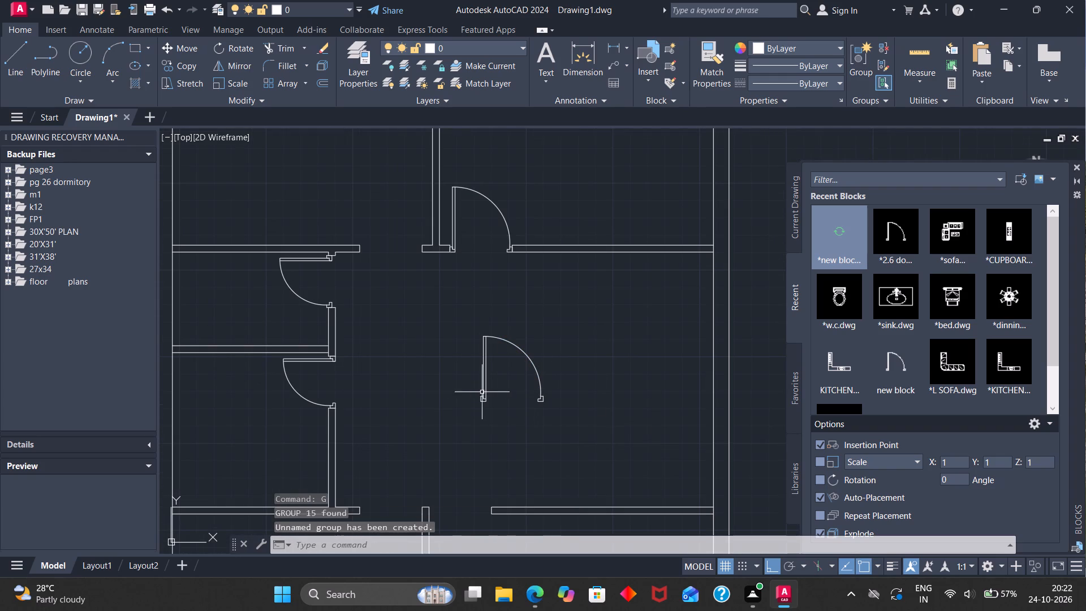
Mirror the grouped door about a vertical line through its hinge-side jamb corner, keeping the original.
click(482, 391)
text(mi)
key(Return)
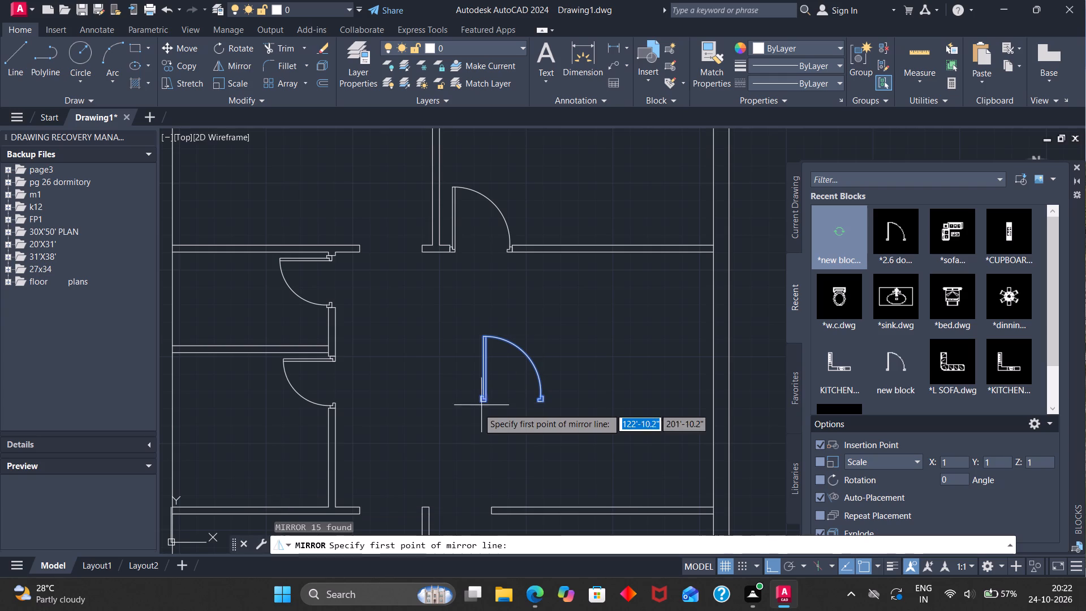
scroll(479, 406, up, 3)
click(479, 395)
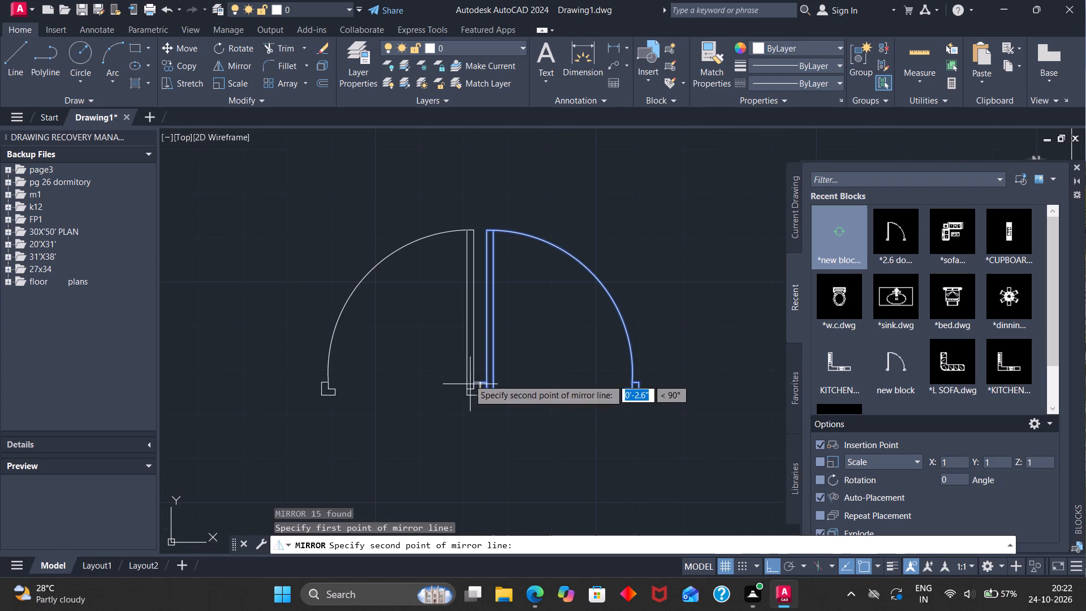
click(467, 363)
drag(491, 413, 467, 363)
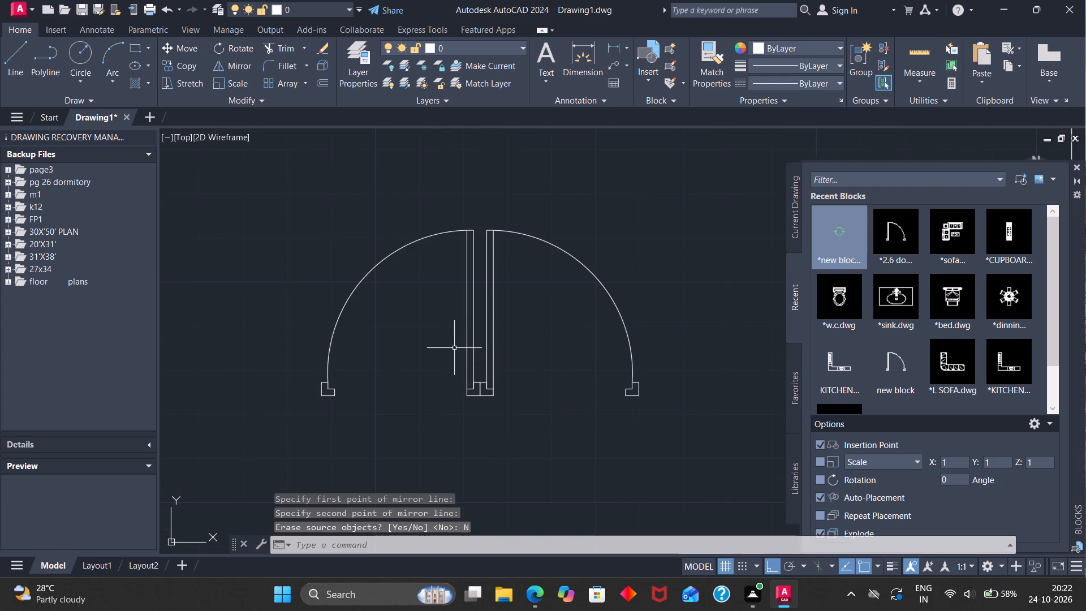
Move the mirrored door by its hinge-side jamb corner up into the upper-left room's opening, against the wall stub.
click(472, 344)
key(m)
key(Return)
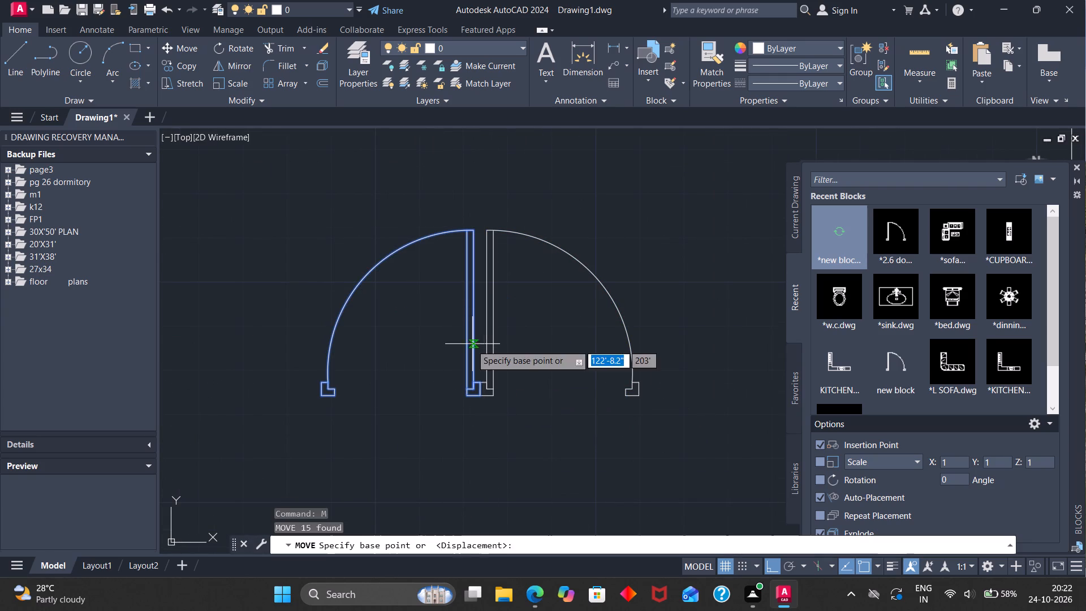
click(479, 395)
scroll(447, 280, down, 3)
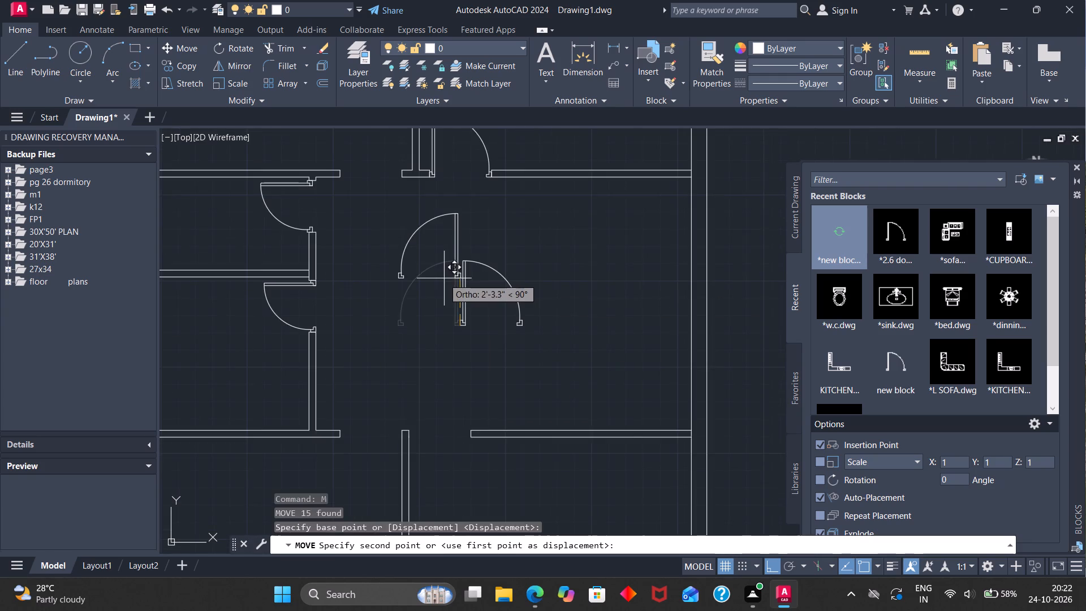
scroll(434, 277, down, 3)
scroll(415, 238, up, 4)
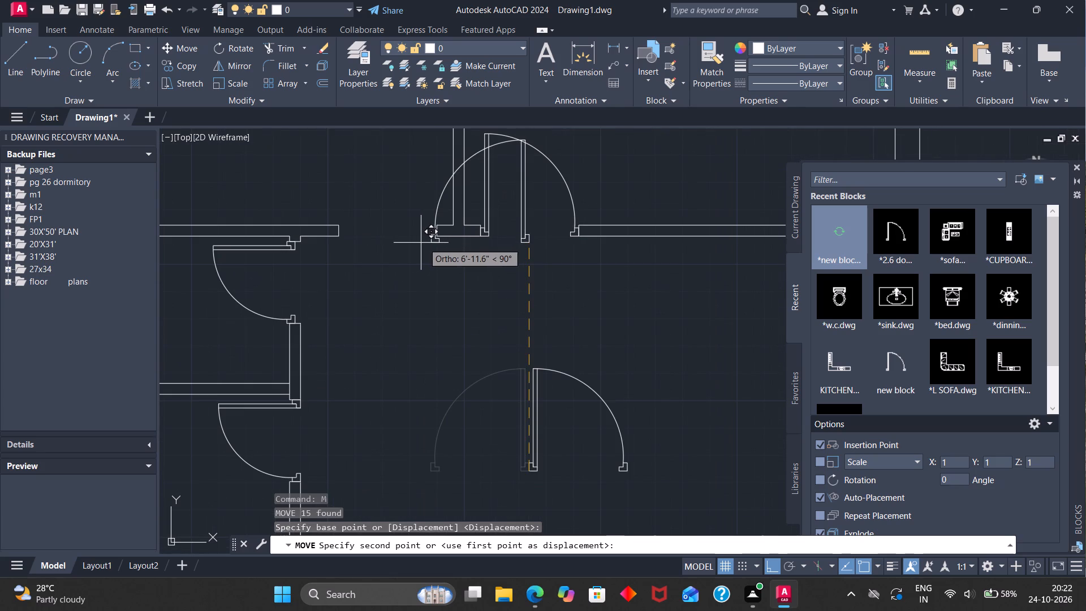
click(432, 238)
Rotate the remaining central door 180° about its hinge-side jamb corner so its leaf points down.
scroll(493, 295, down, 4)
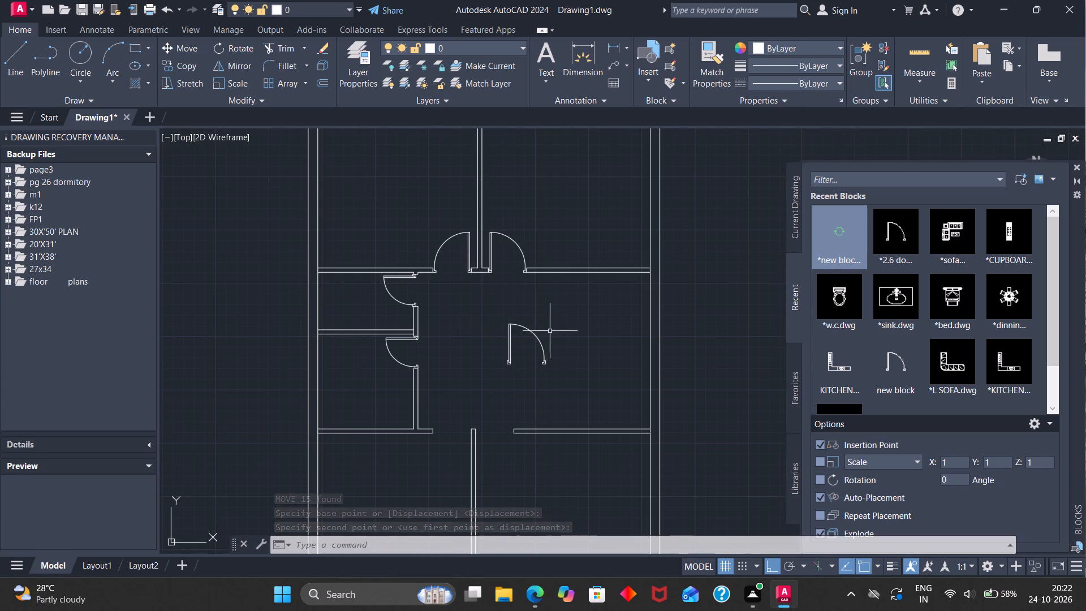
drag(552, 319, 559, 386)
key(r)
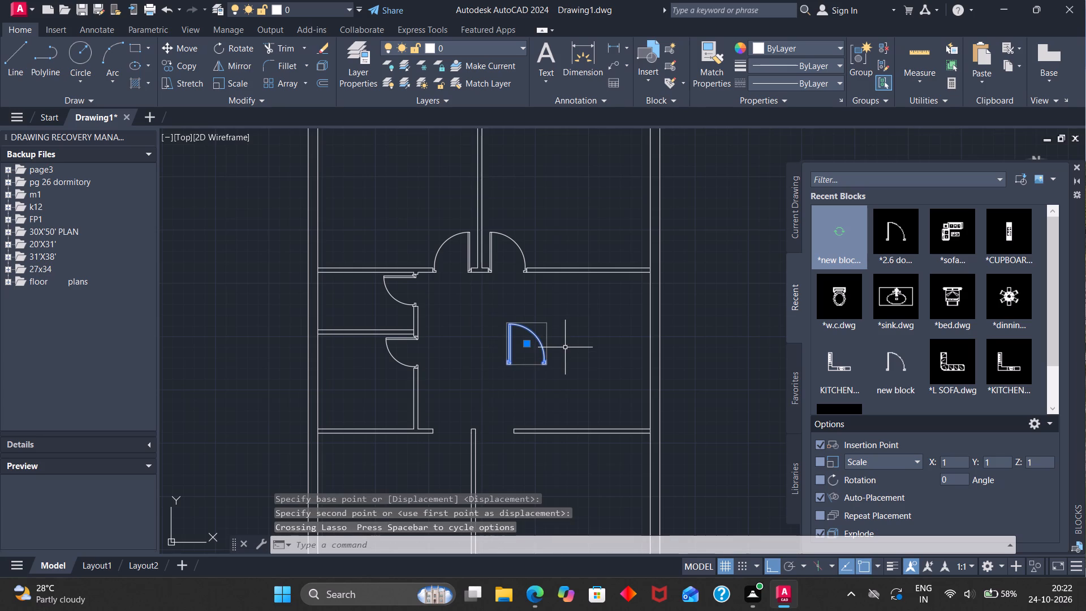
key(o)
key(Return)
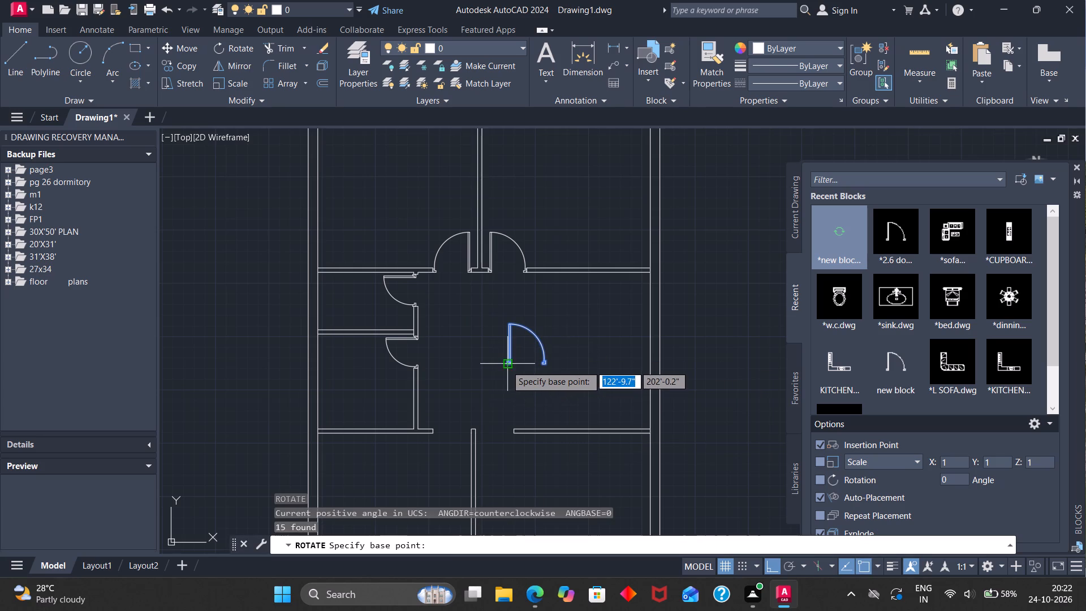
scroll(506, 365, up, 4)
click(500, 365)
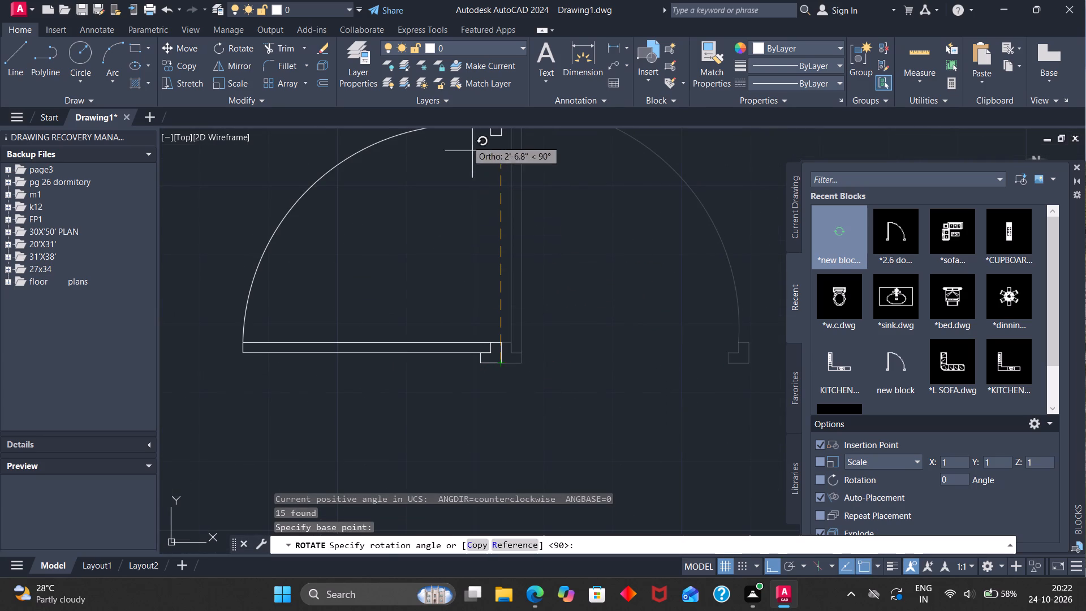
click(353, 274)
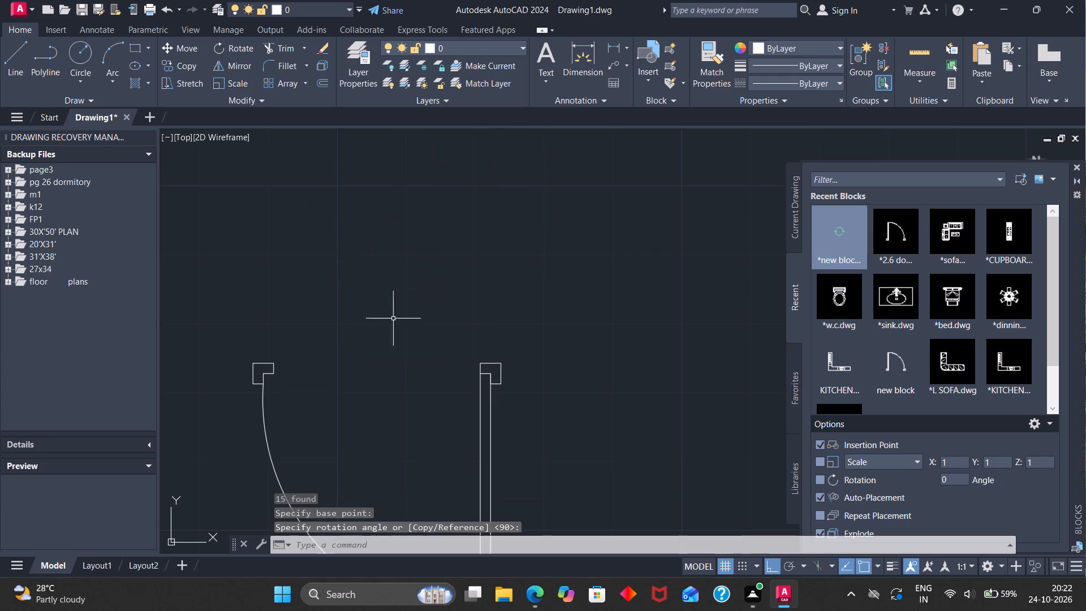
Move the rotated door by its hinge-side jamb corner down into the lower-left room's opening, beside the lower vertical partition.
scroll(400, 332, down, 5)
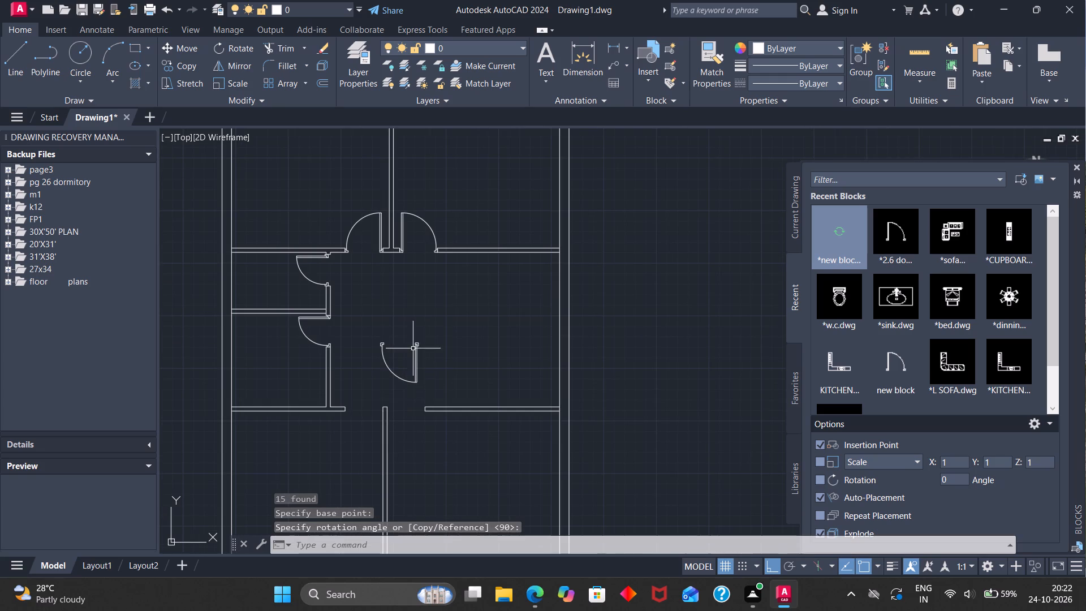
click(416, 350)
key(m)
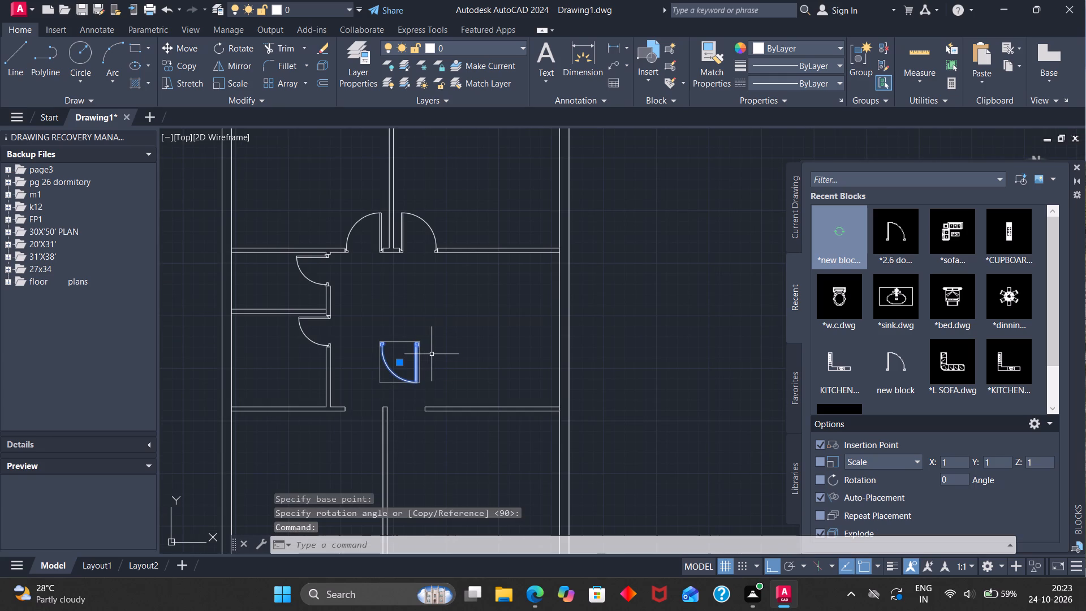
key(Return)
scroll(427, 346, up, 4)
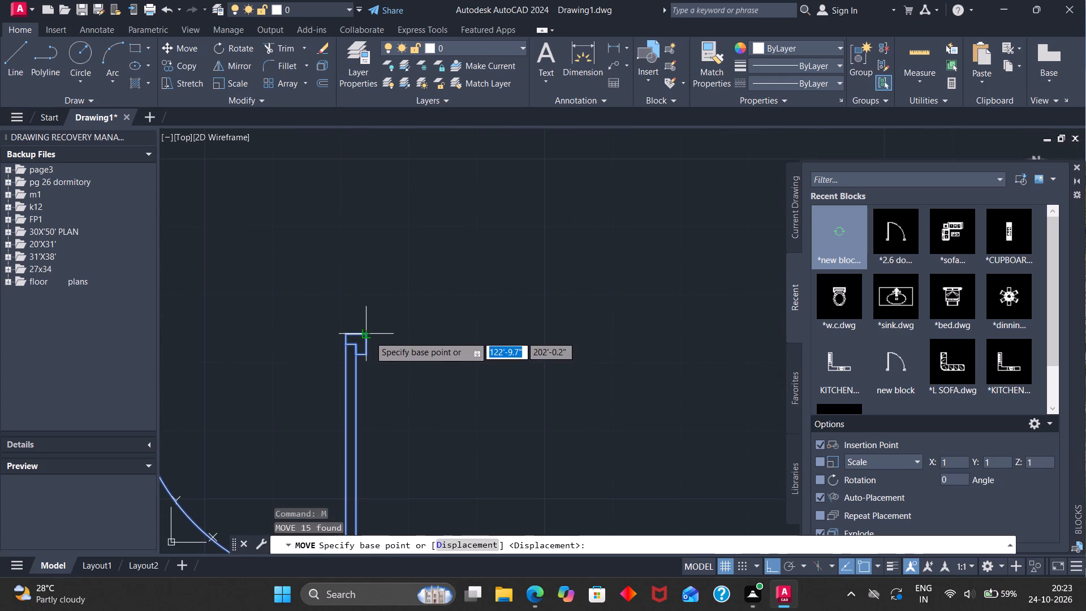
click(369, 336)
scroll(368, 346, down, 7)
scroll(349, 382, up, 4)
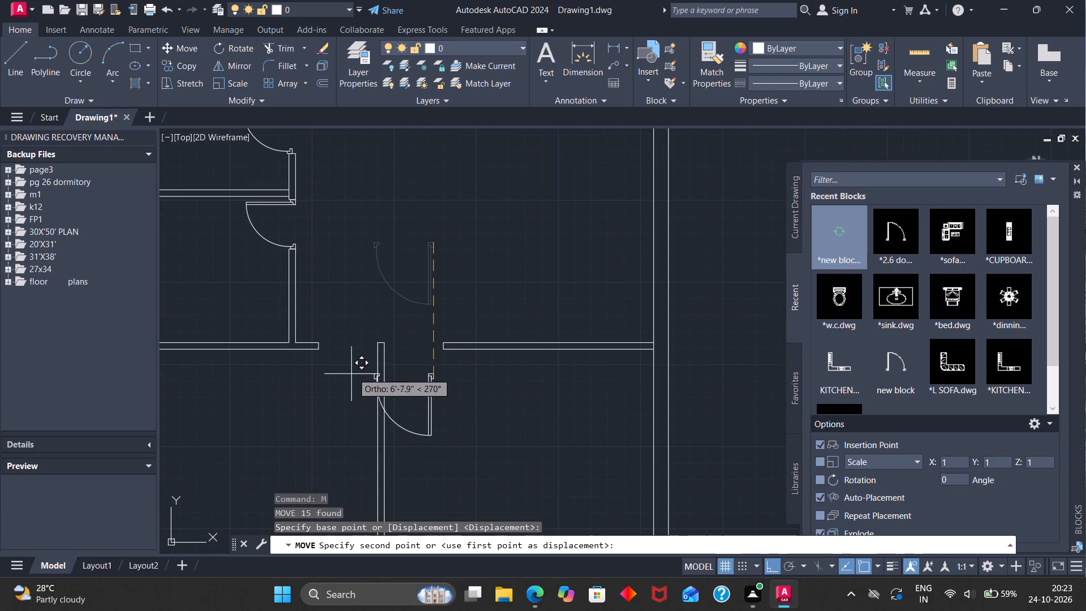
click(372, 346)
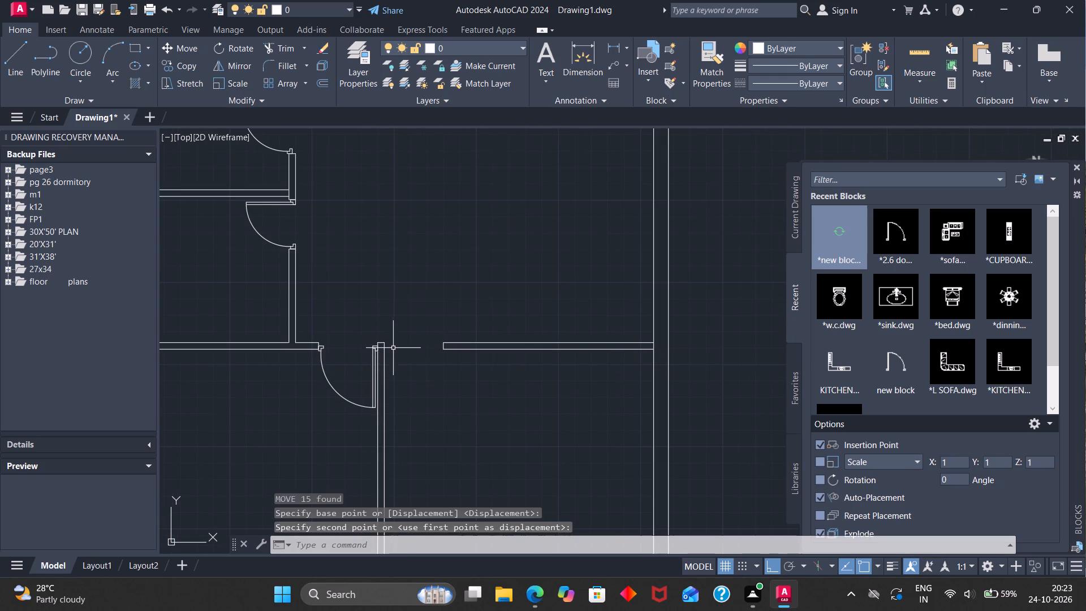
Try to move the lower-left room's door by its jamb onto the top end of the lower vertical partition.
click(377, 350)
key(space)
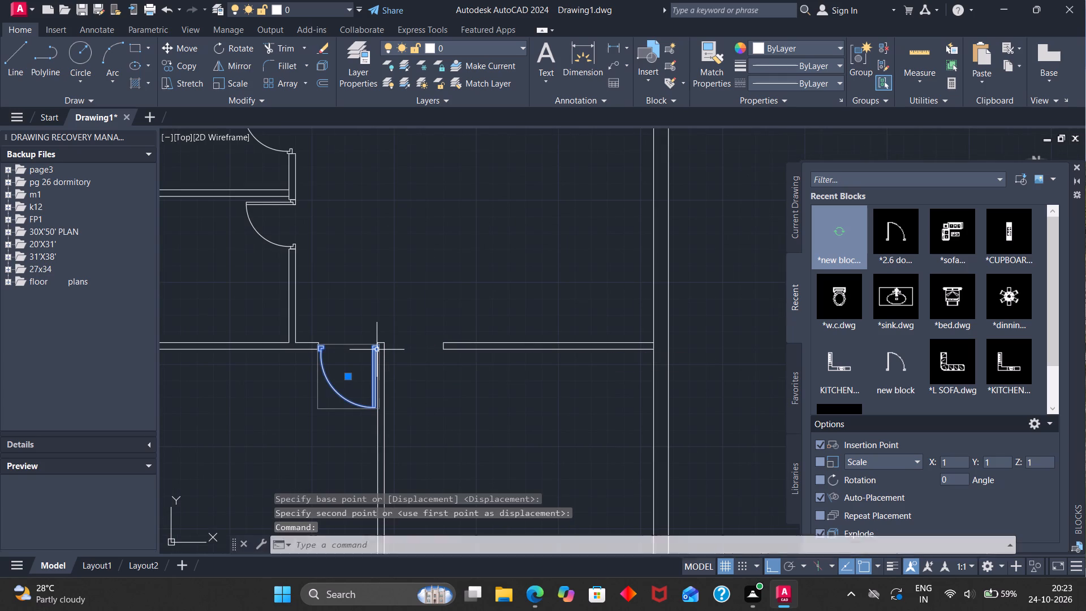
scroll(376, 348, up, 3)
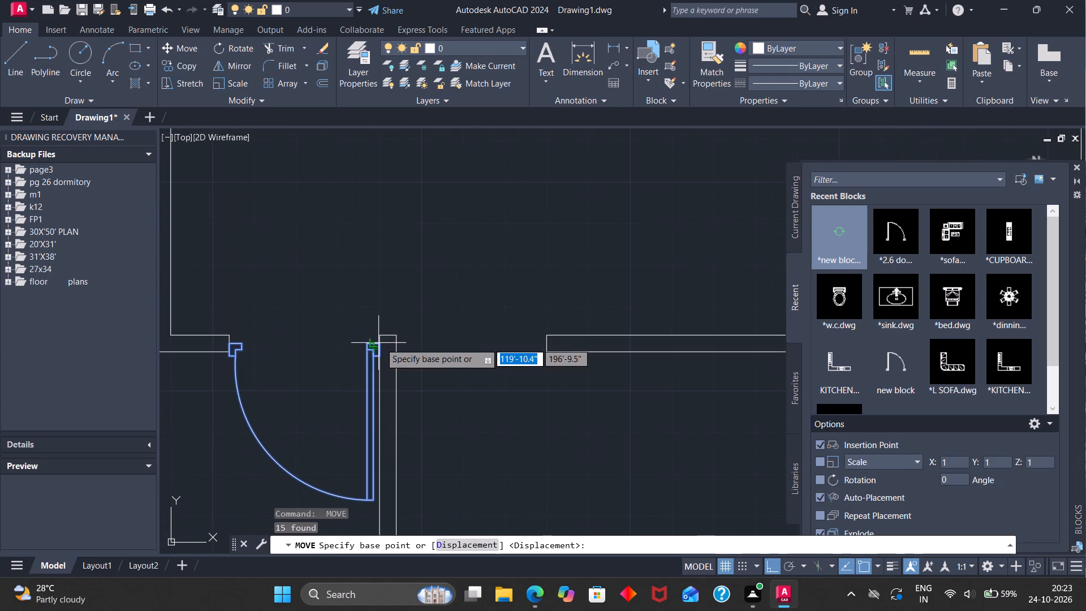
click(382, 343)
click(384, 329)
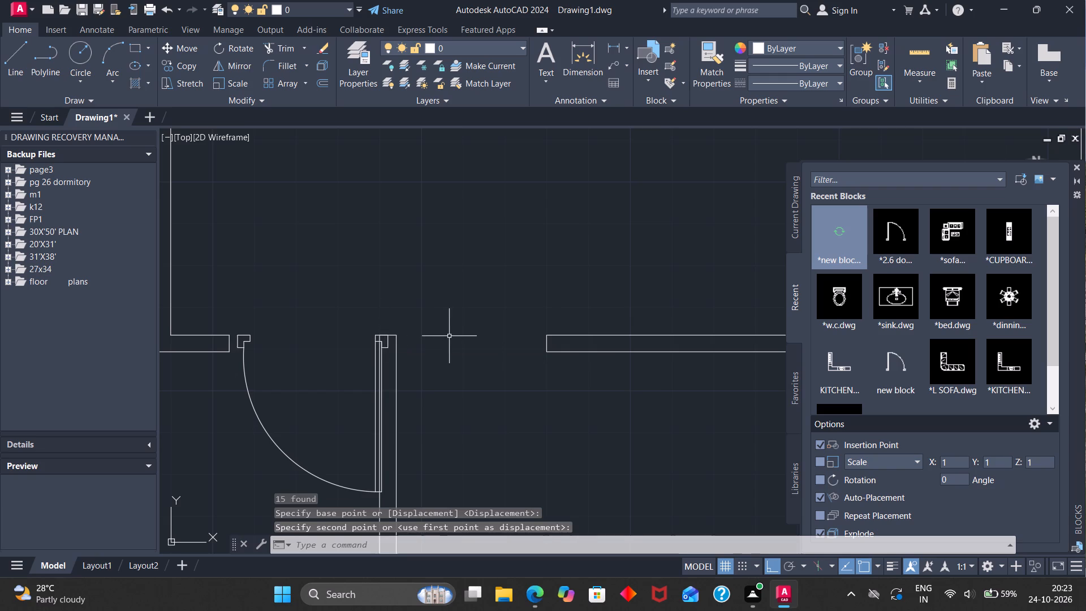
Move the lower-left room's door so its outer jamb corner meets the near top corner of the lower vertical partition.
click(380, 343)
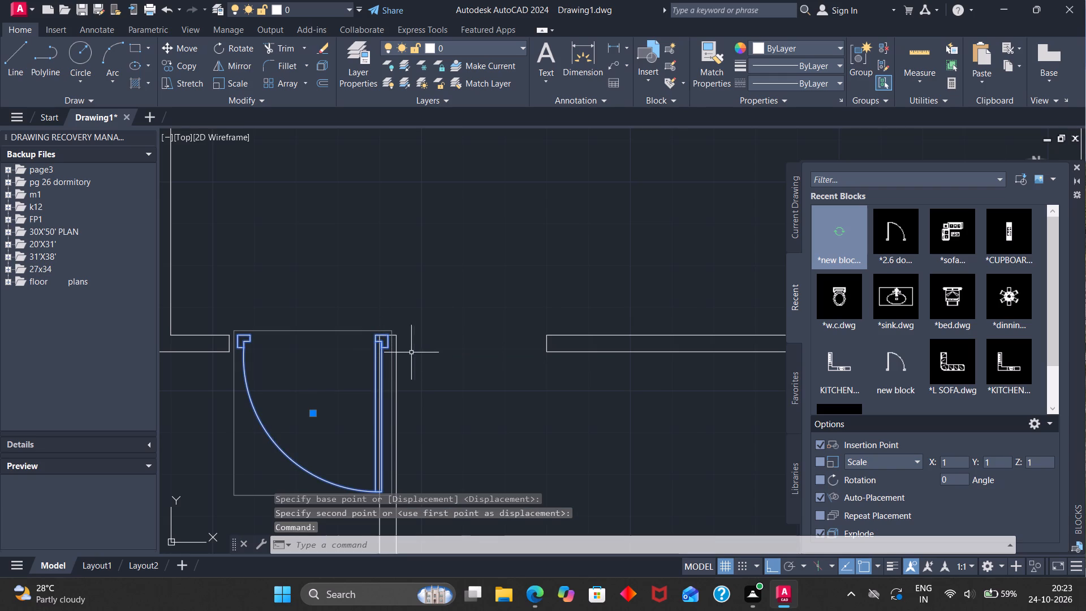
key(space)
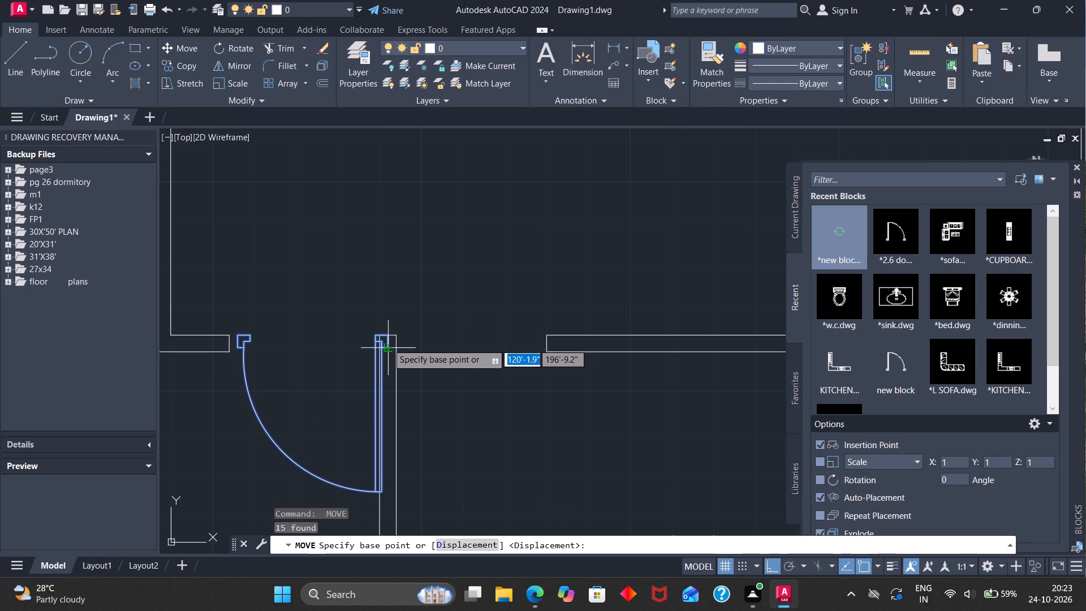
scroll(386, 336, up, 5)
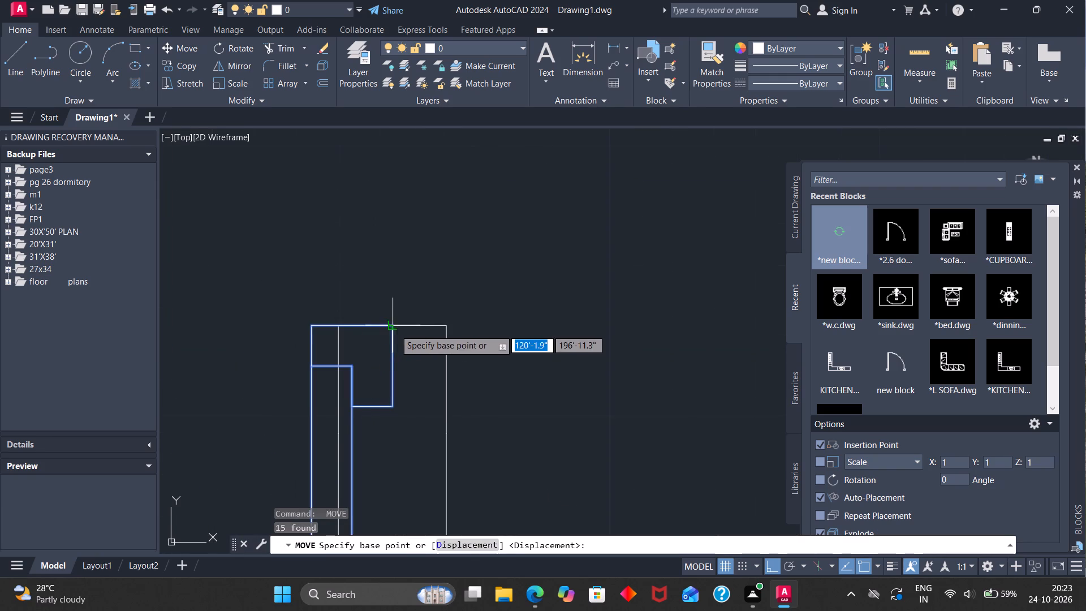
click(395, 329)
click(336, 331)
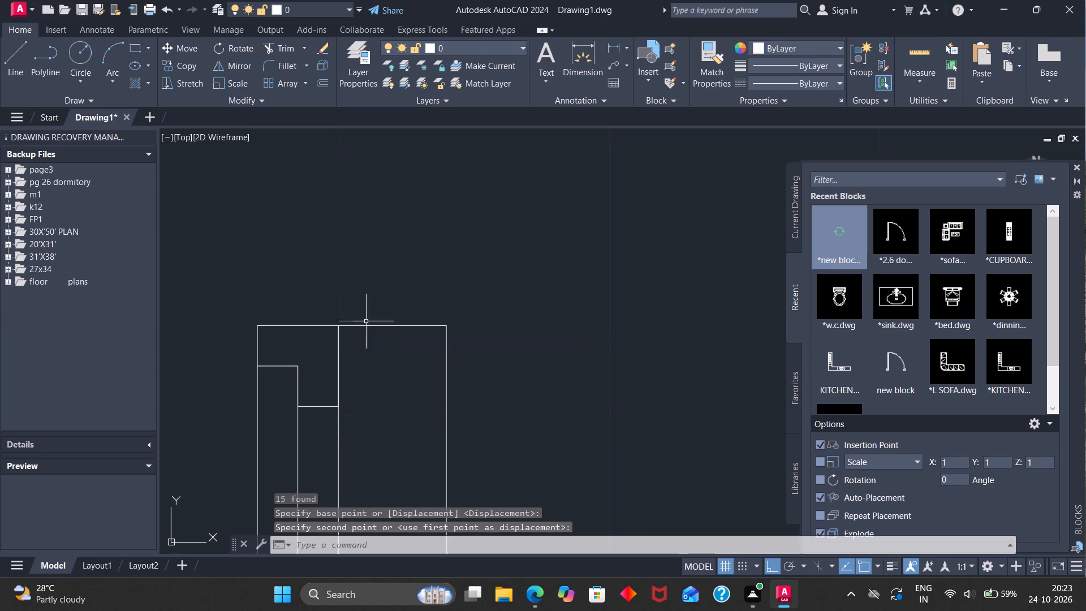
Mirror the lower-left room's door about a vertical line through its corner at the lower partition's near edge, keeping the original.
click(330, 325)
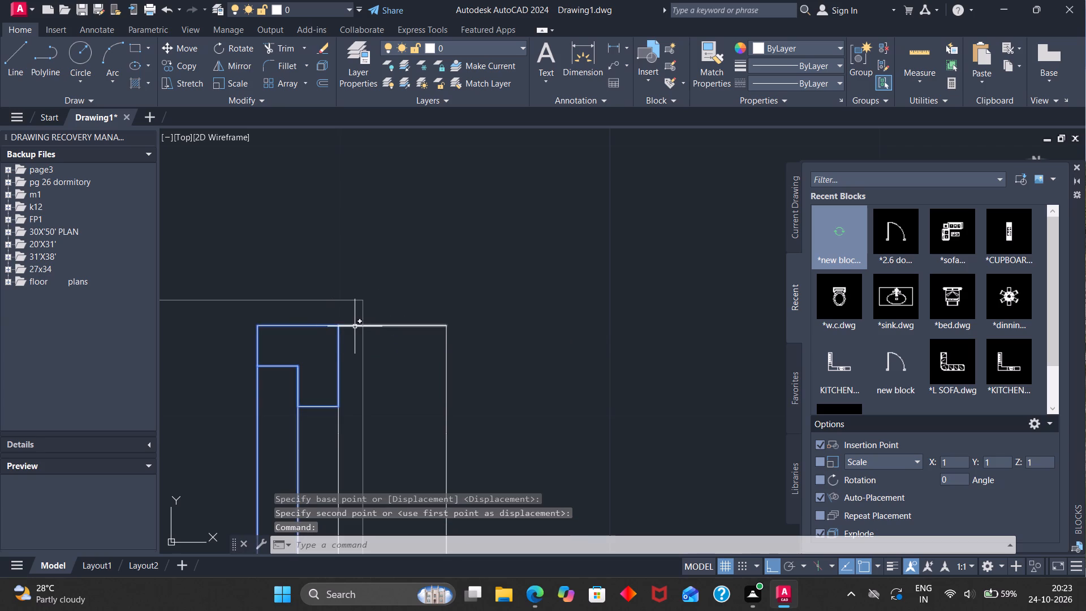
text(mi)
key(Return)
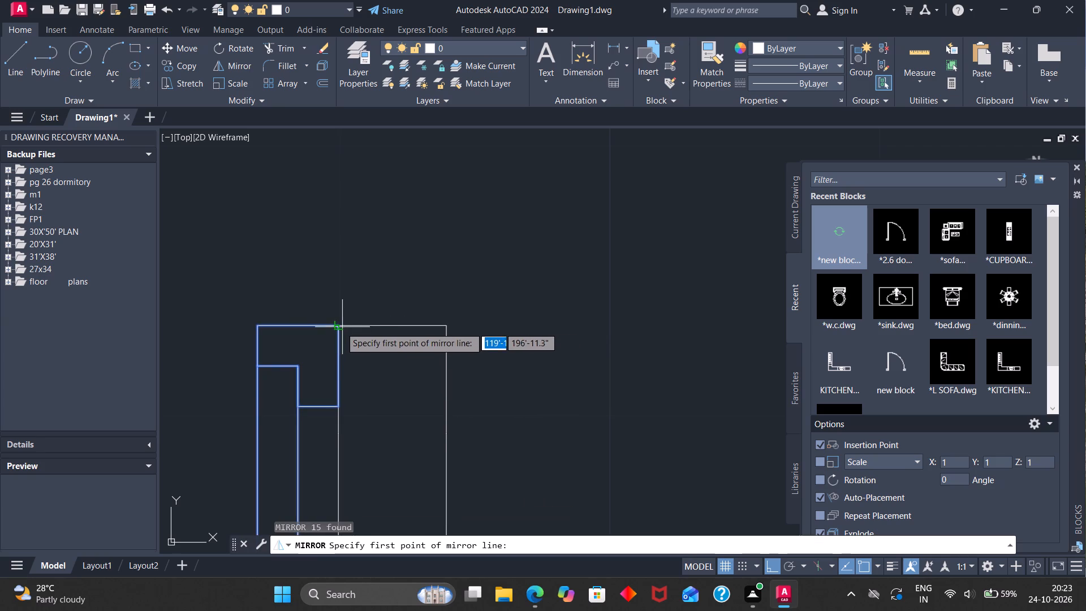
click(338, 327)
scroll(463, 397, down, 3)
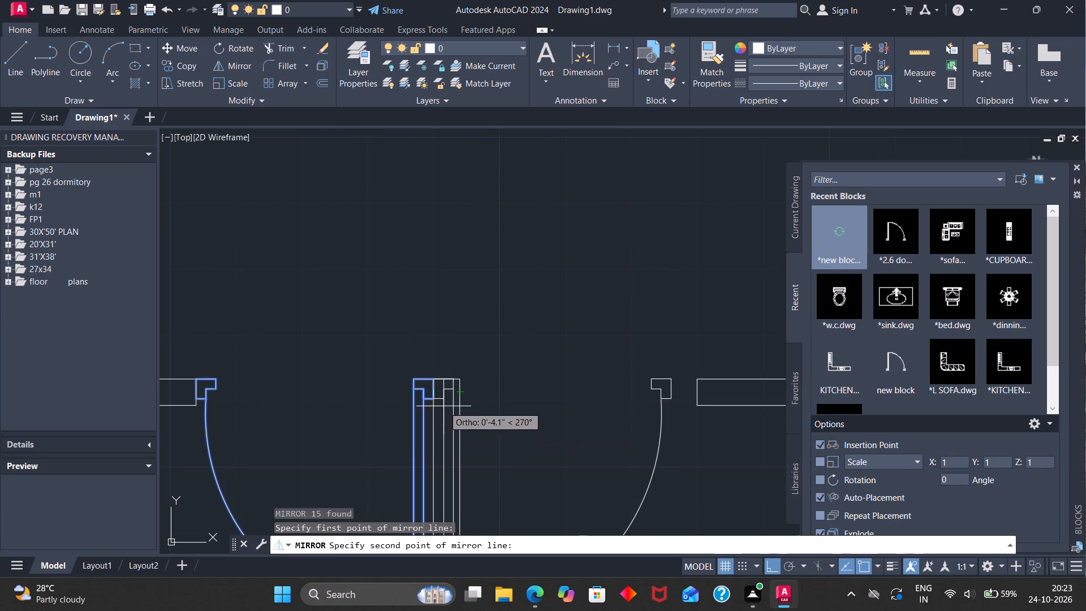
click(443, 406)
drag(483, 451, 443, 406)
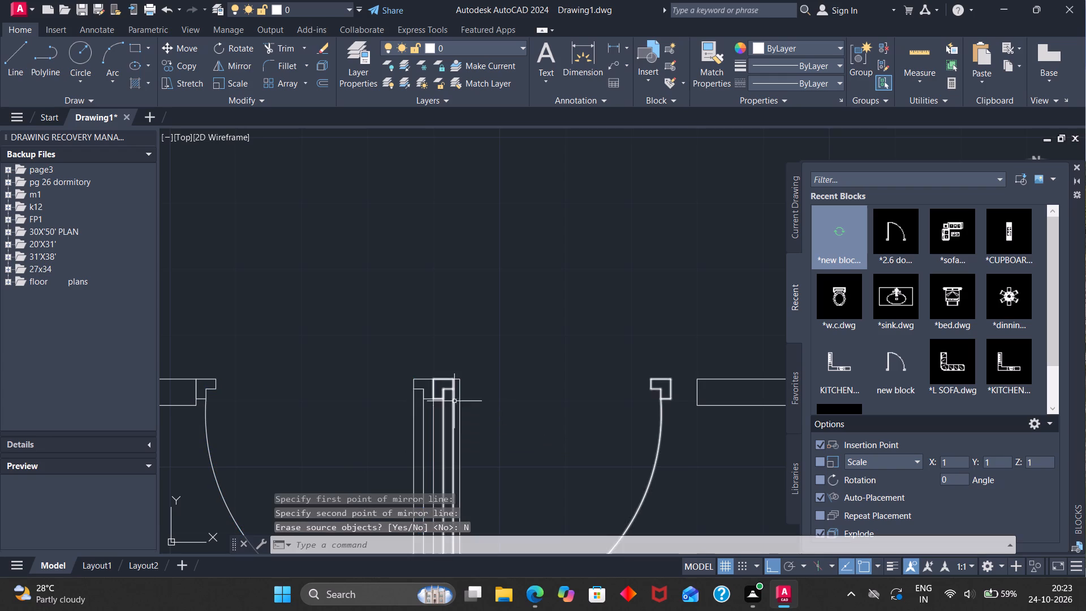
Move the mirrored door by its outer jamb corner onto the end of the lower-right room's horizontal wall, filling that opening.
click(666, 379)
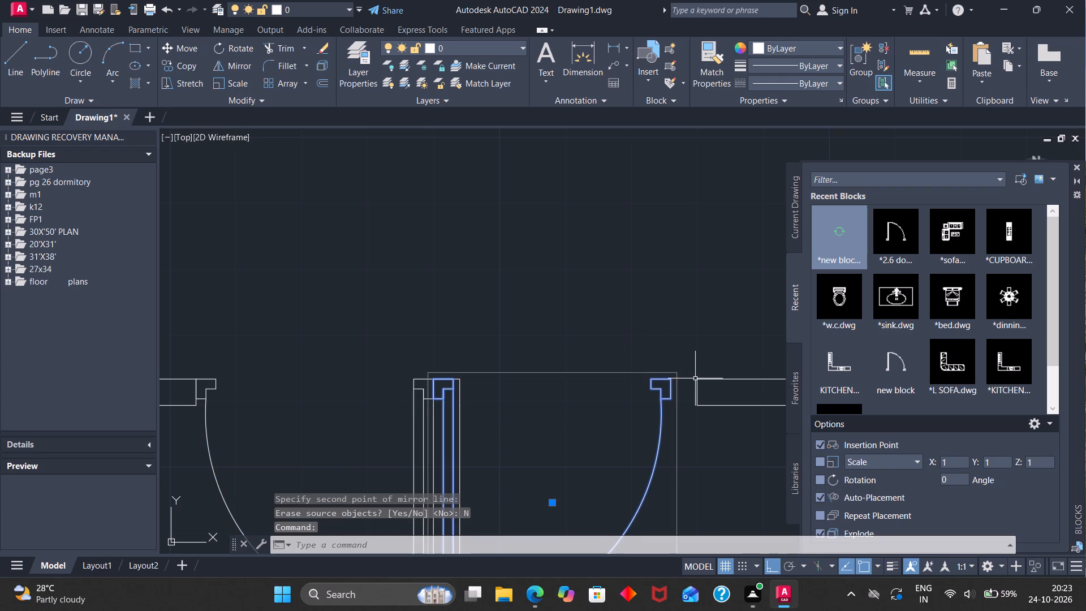
key(m)
key(Return)
click(669, 377)
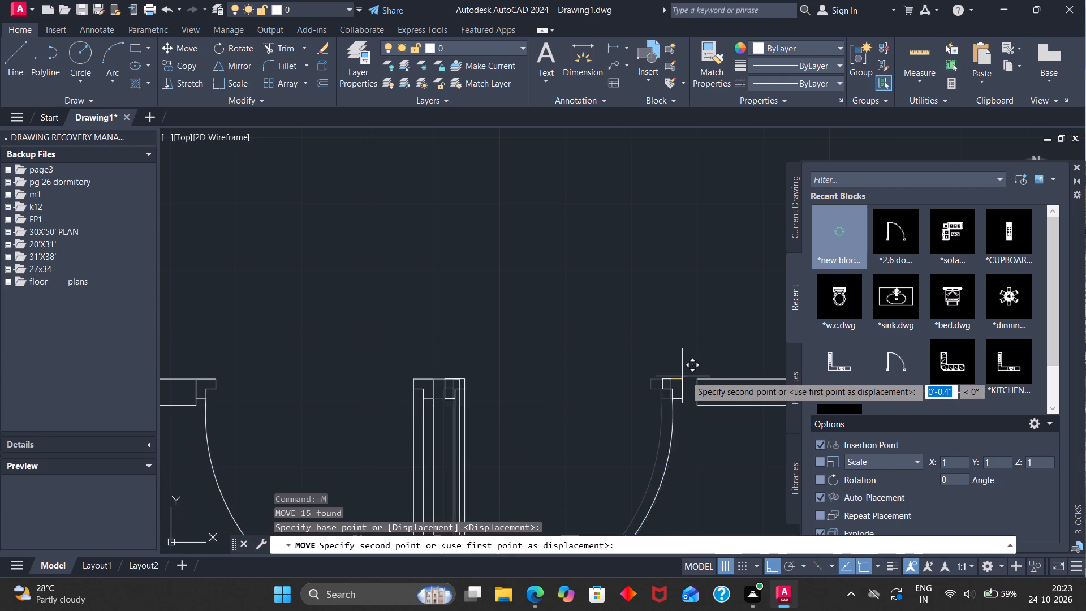
click(694, 377)
Examine the whole floor plan and the doors placed in the room openings.
scroll(694, 376, down, 2)
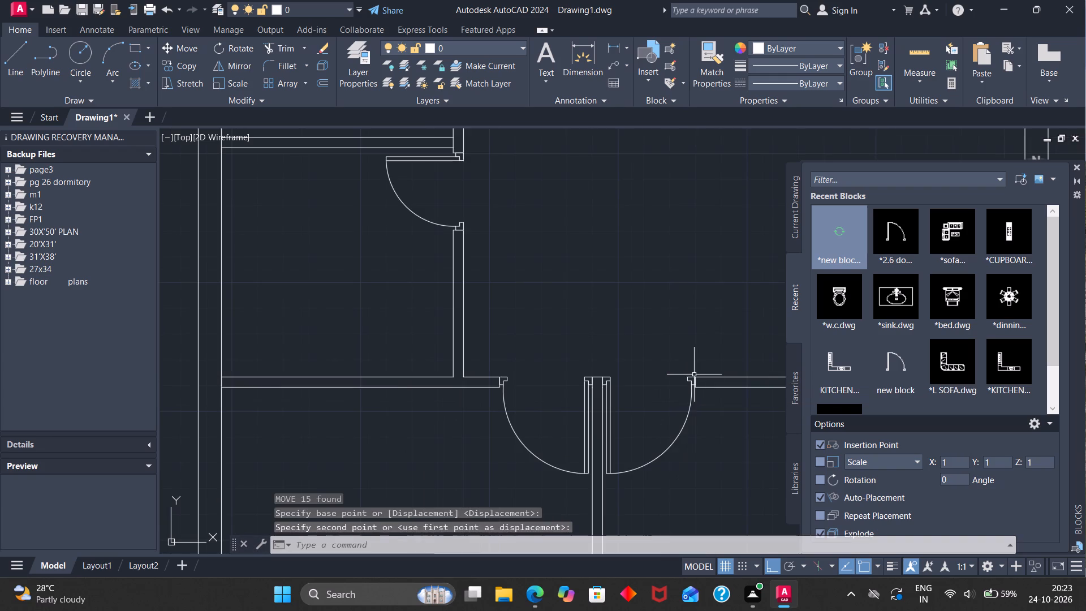
scroll(692, 368, down, 4)
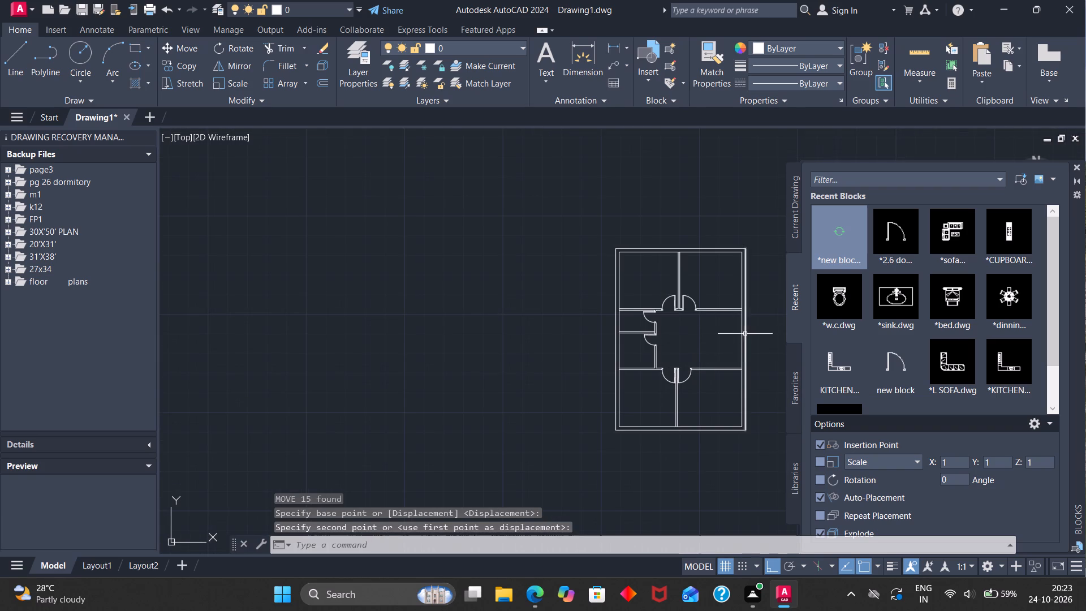
scroll(745, 334, up, 2)
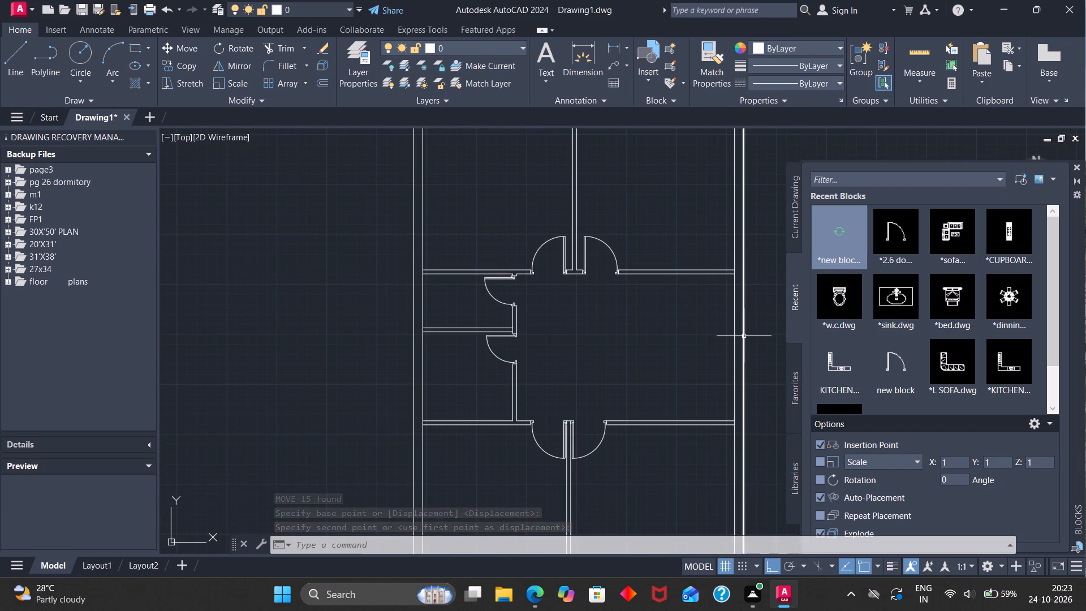
scroll(743, 338, down, 2)
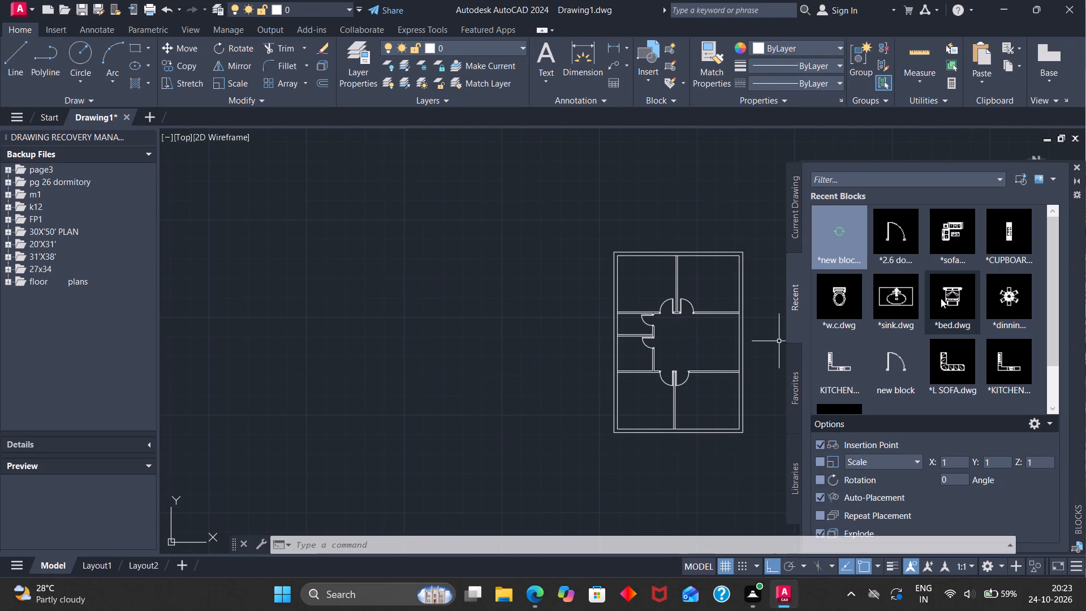
scroll(693, 369, down, 2)
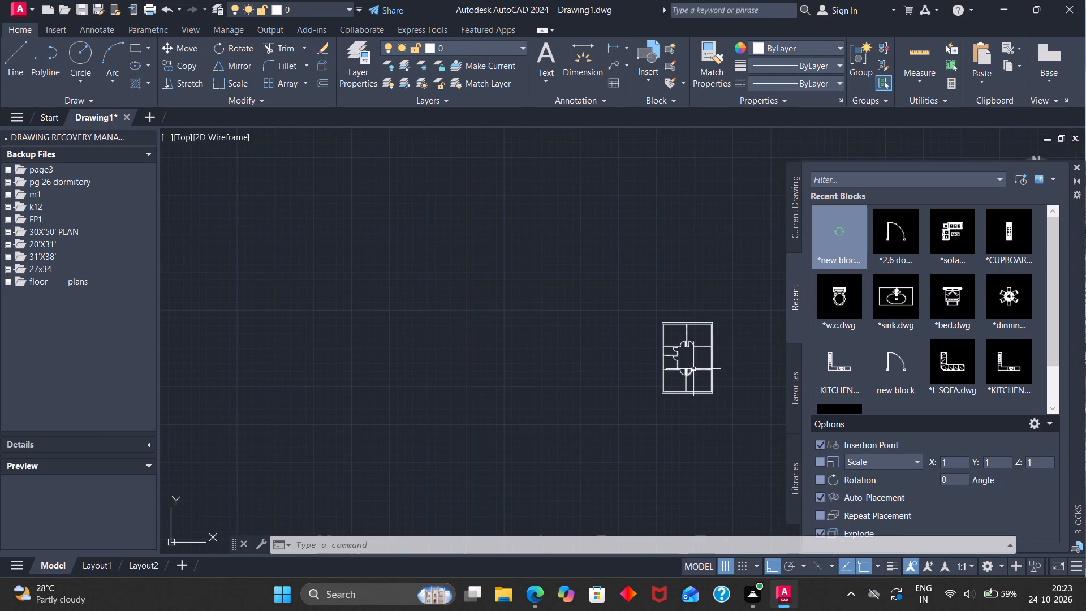
scroll(754, 372, up, 3)
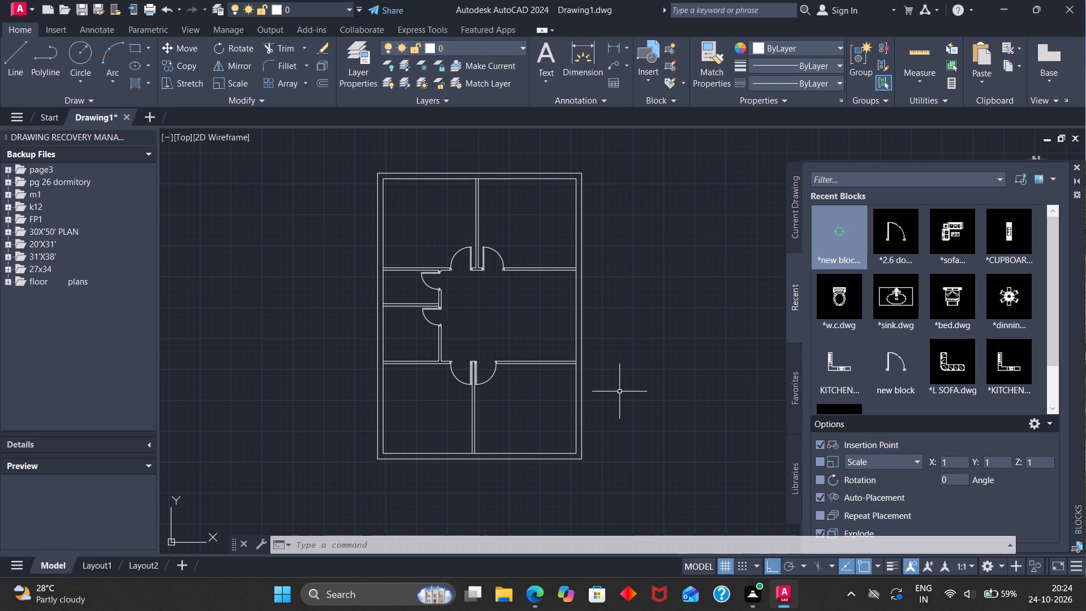
scroll(581, 424, down, 1)
scroll(581, 424, up, 1)
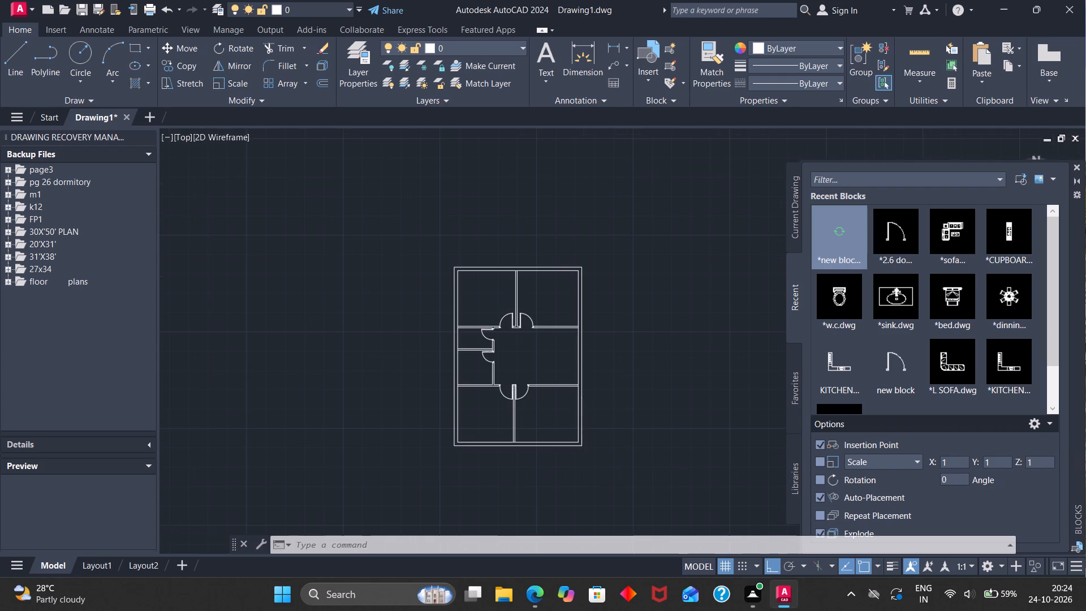
scroll(581, 424, up, 1)
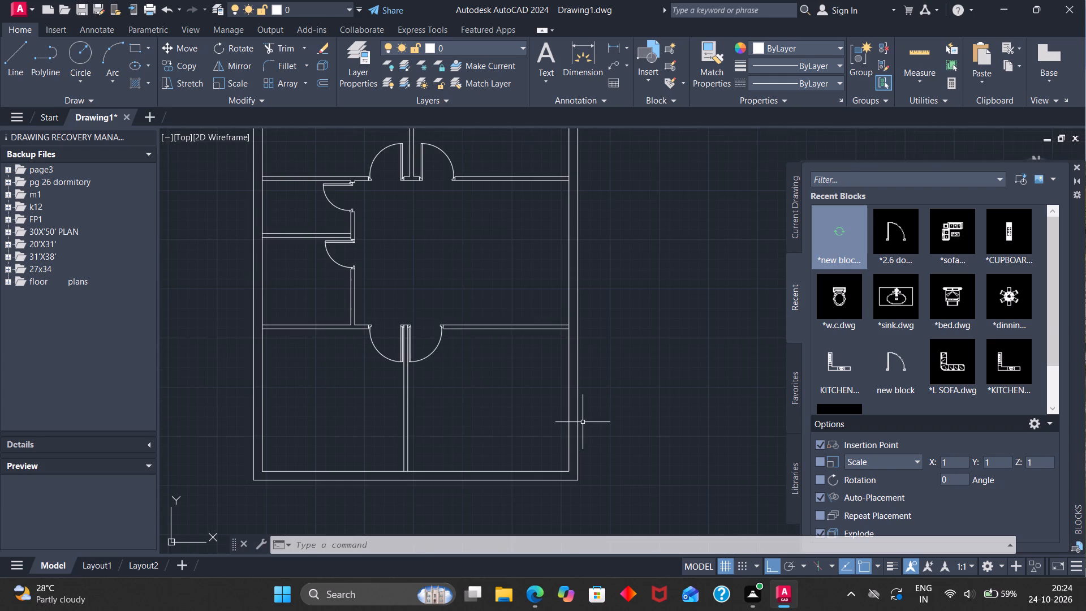
scroll(583, 422, down, 1)
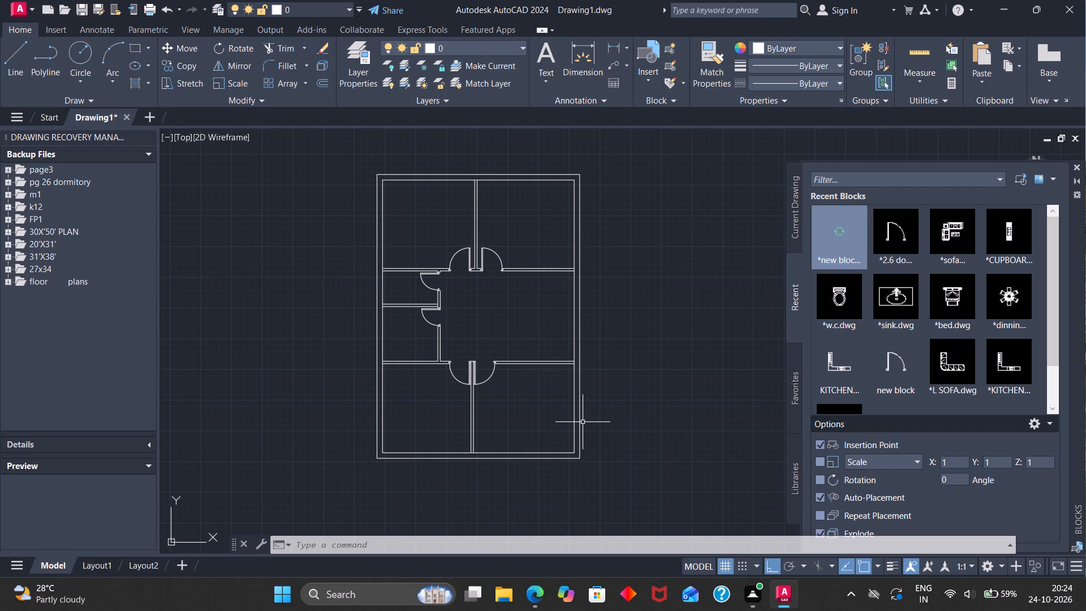
scroll(583, 422, down, 1)
scroll(583, 423, up, 1)
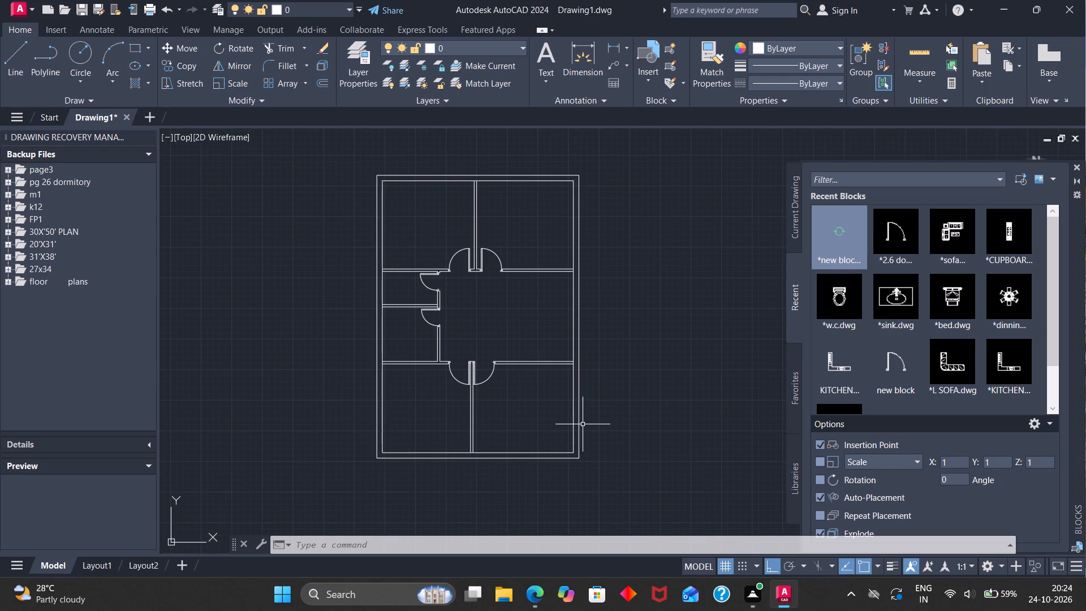
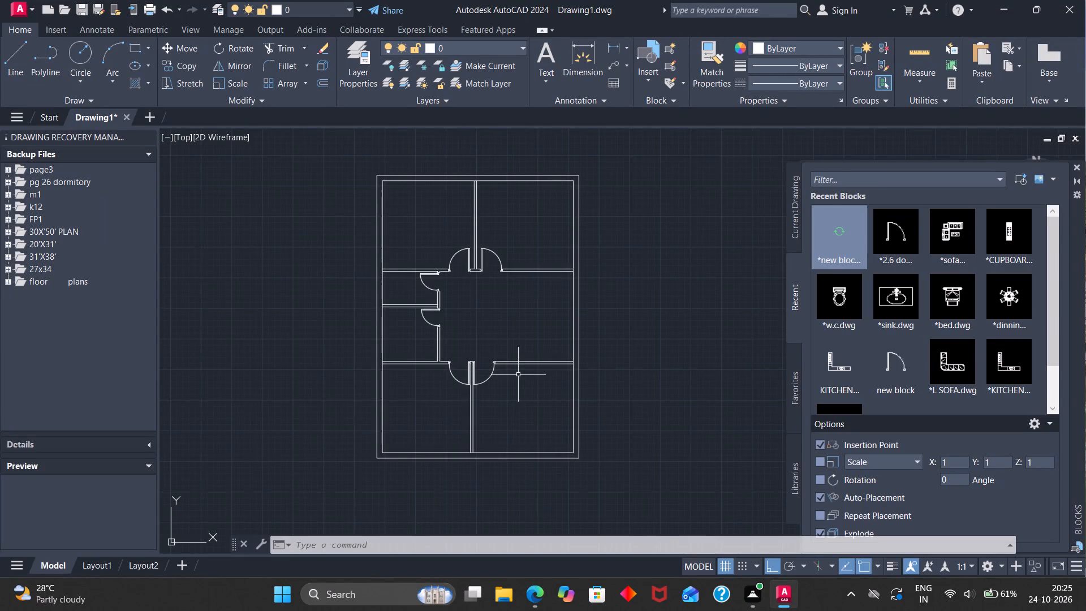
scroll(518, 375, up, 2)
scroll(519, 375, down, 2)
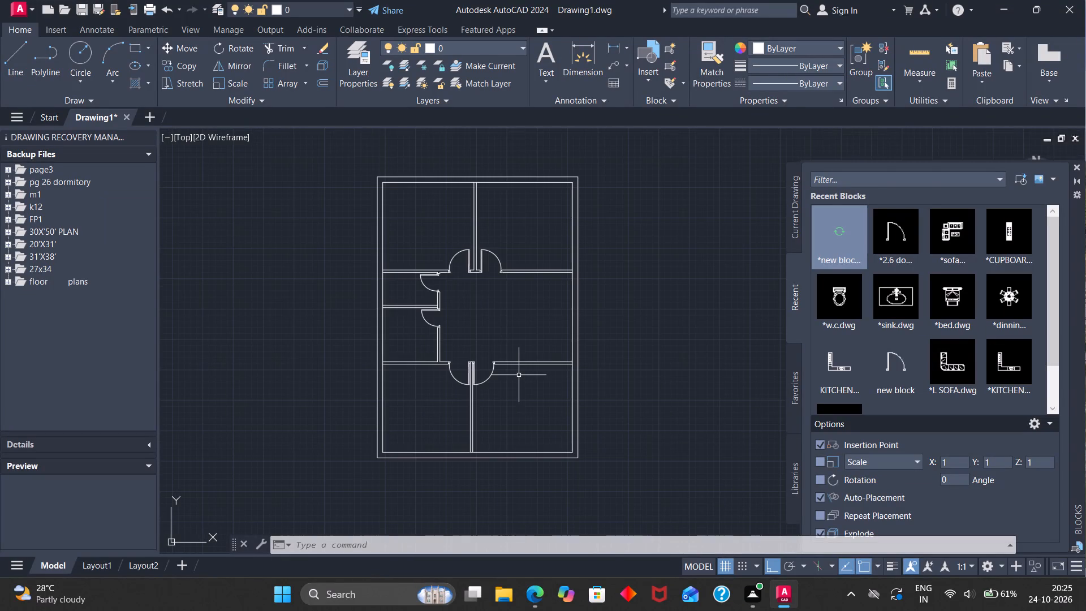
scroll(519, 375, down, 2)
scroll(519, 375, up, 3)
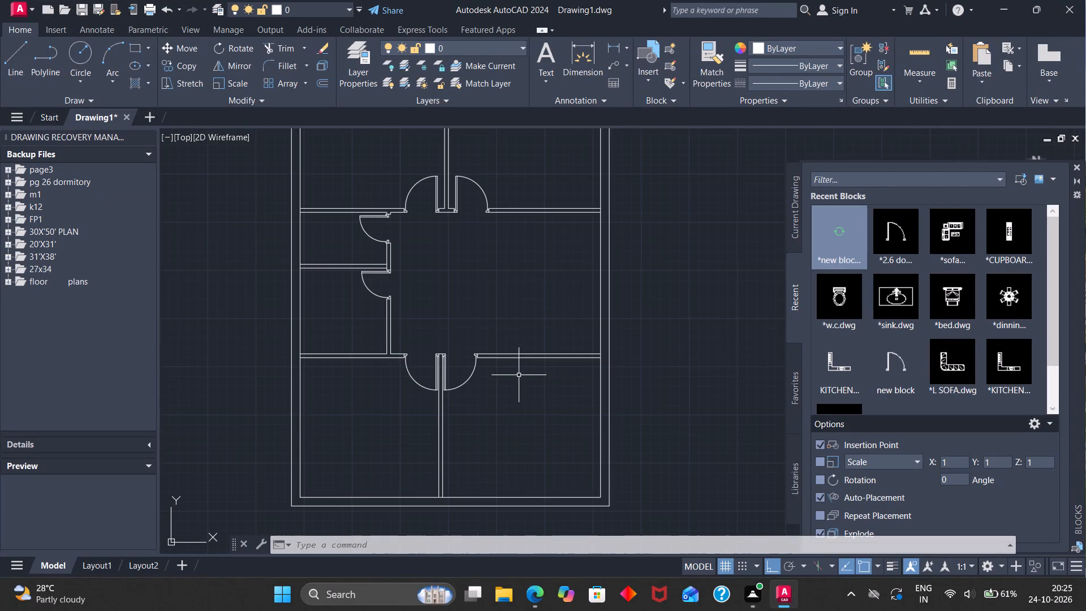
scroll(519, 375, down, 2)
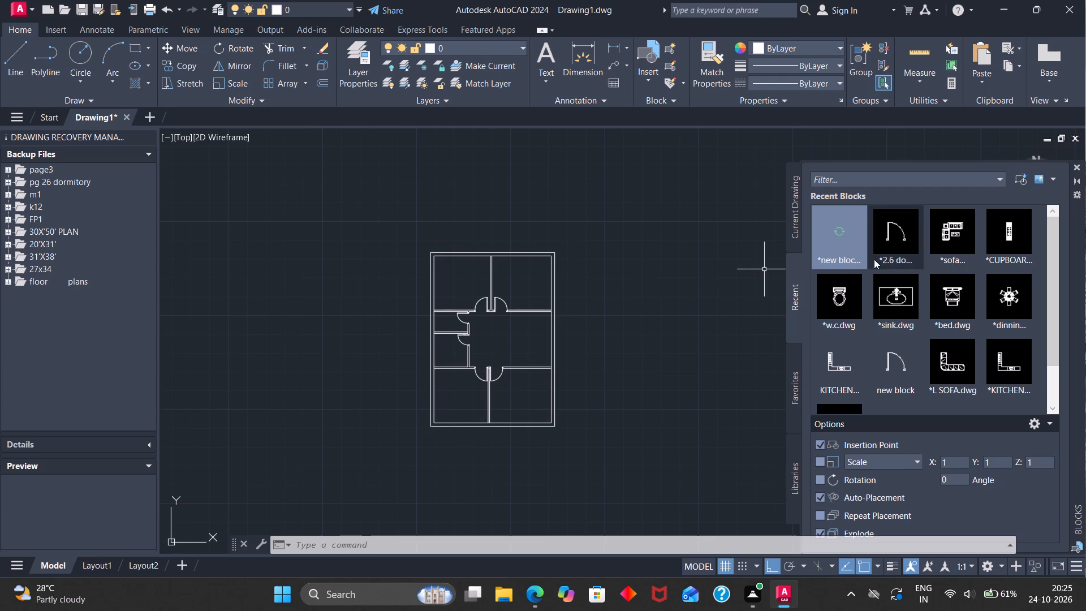
Insert the bed block in the empty space outside the plan, beside its upper-left rooms.
click(950, 291)
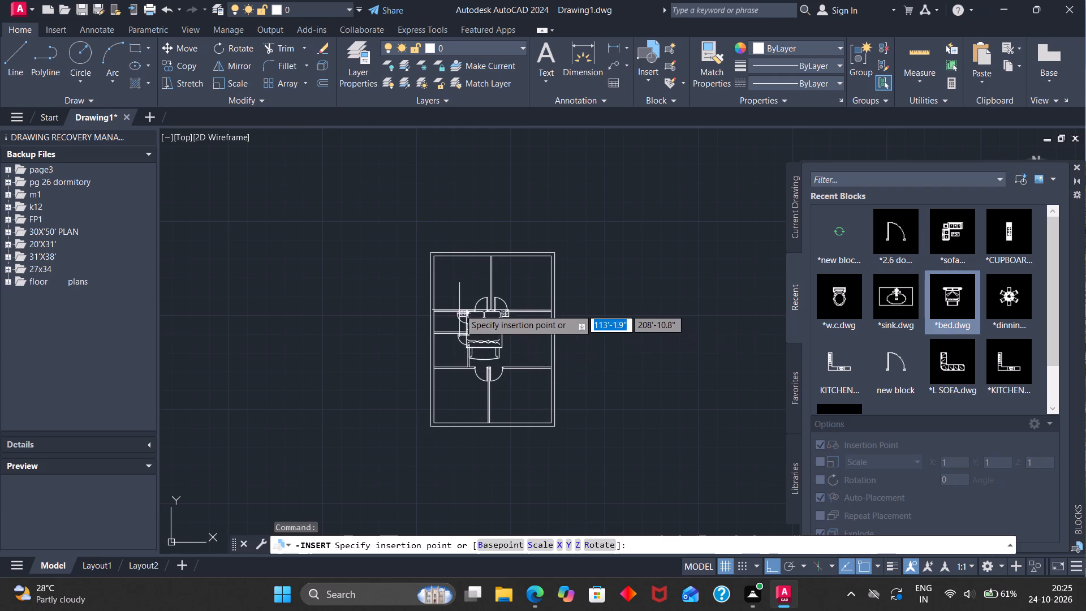
scroll(439, 270, up, 1)
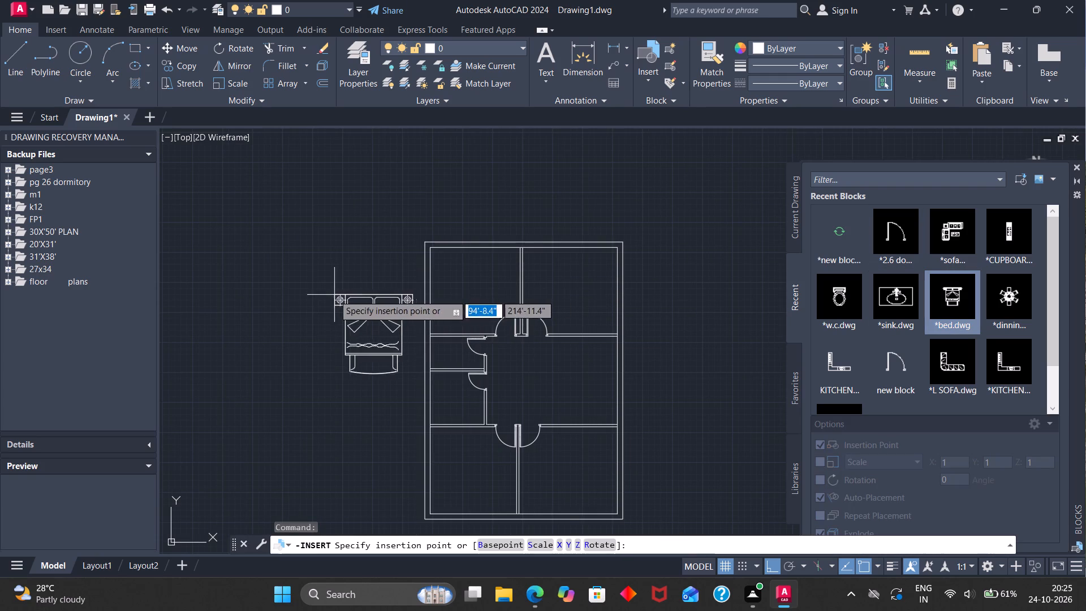
click(309, 288)
Scale the inserted bed down by eye from a base point near its lower-left foot end.
click(324, 318)
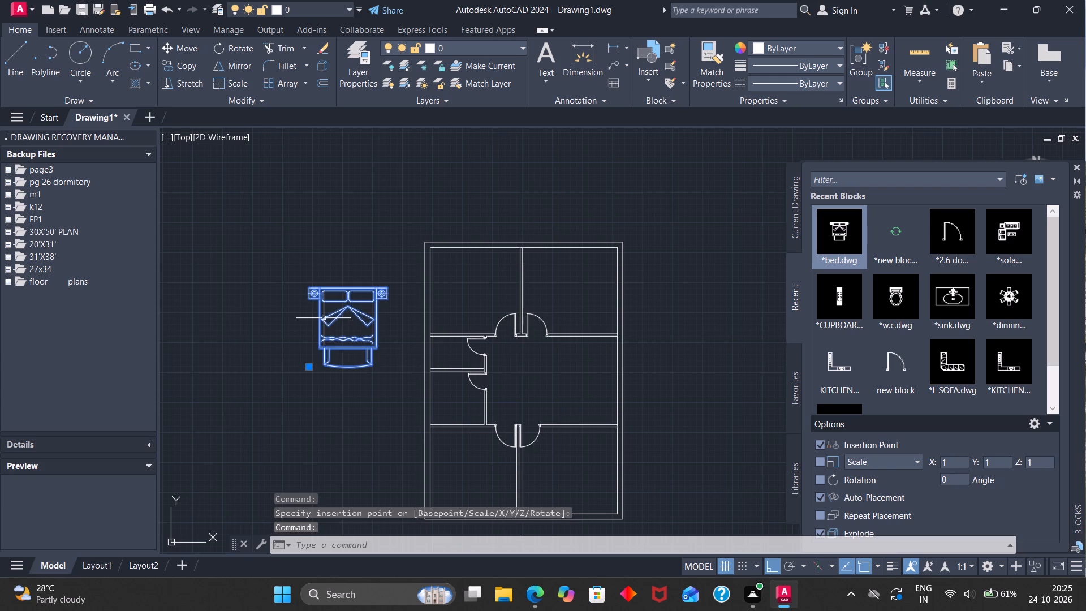
text(sc)
key(Return)
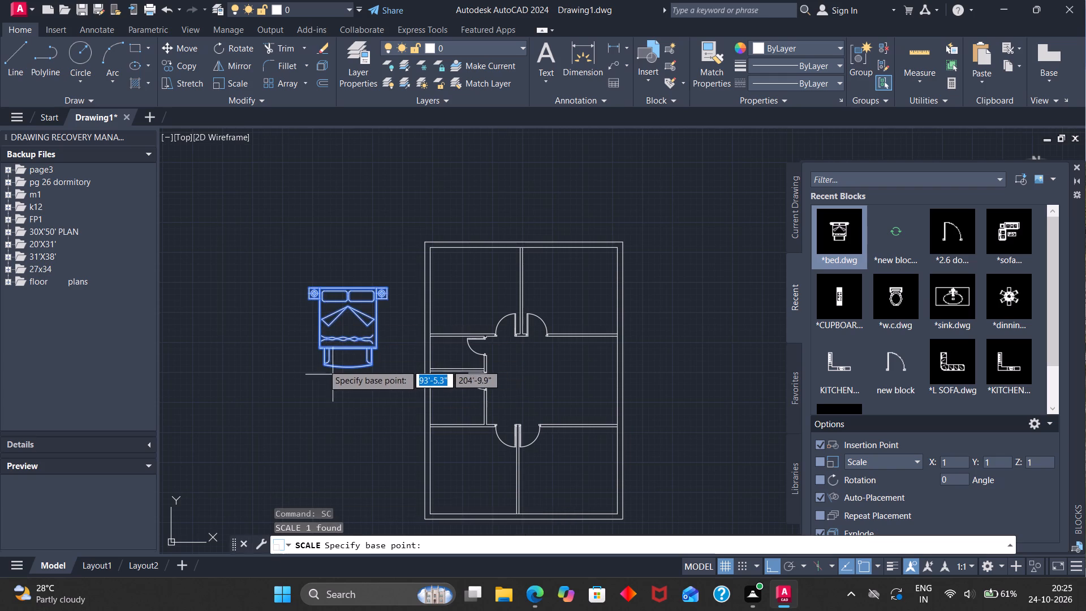
click(321, 362)
click(323, 334)
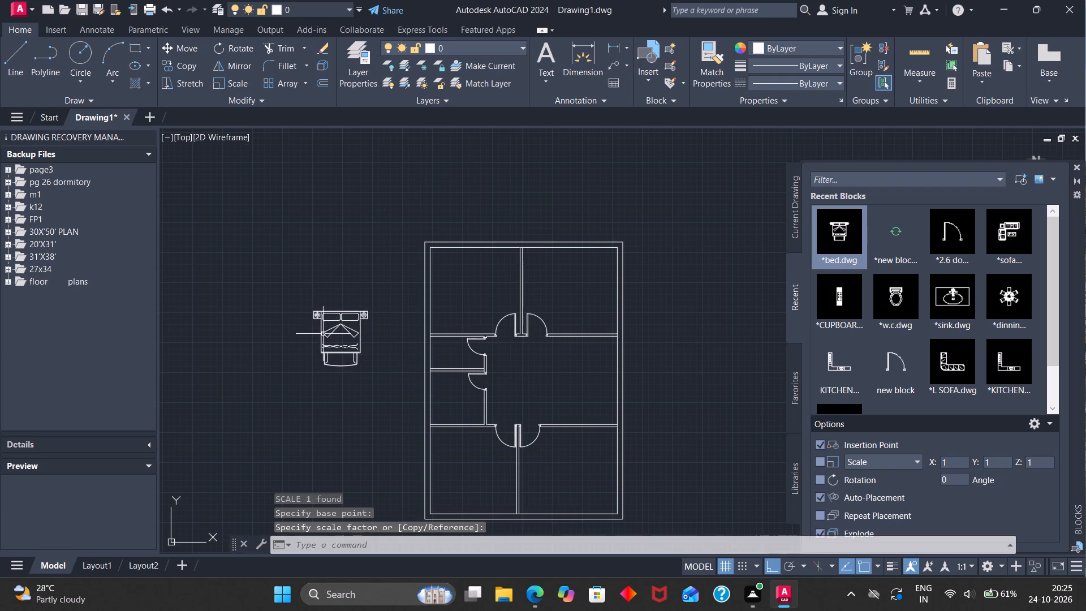
Move the bed by its top-left nightstand corner onto the top-left inner wall corner of the upper-left room.
click(323, 314)
key(m)
key(Return)
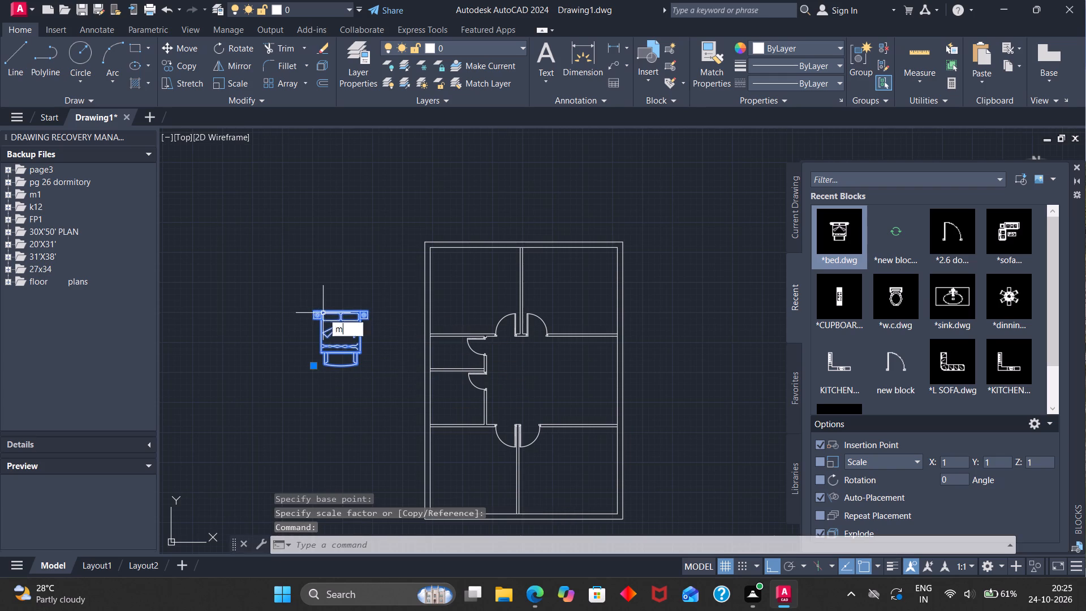
scroll(312, 309, up, 4)
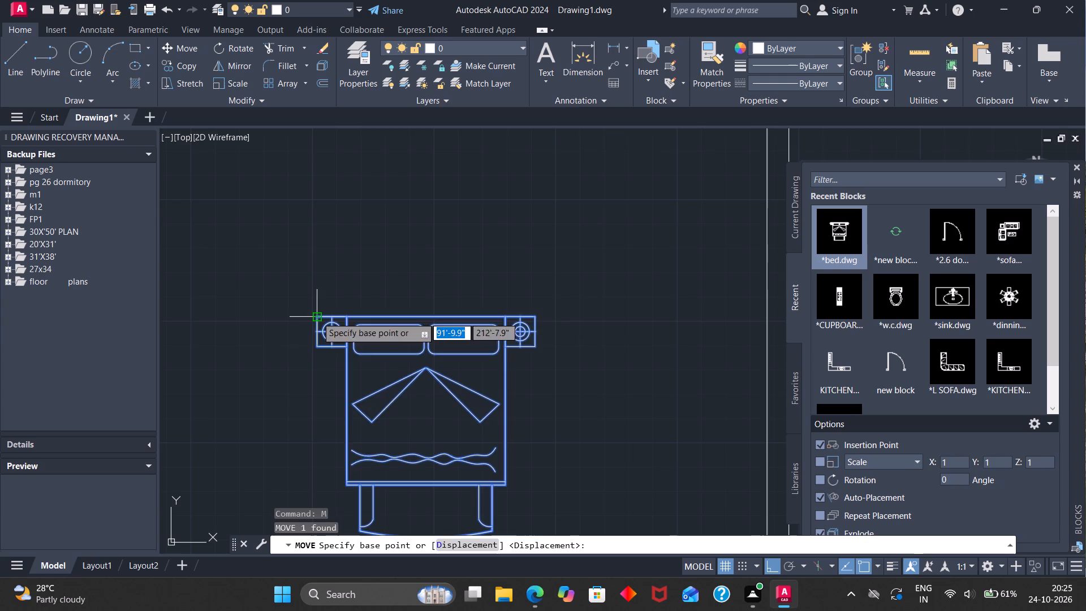
click(317, 317)
scroll(465, 252, down, 4)
scroll(555, 197, up, 2)
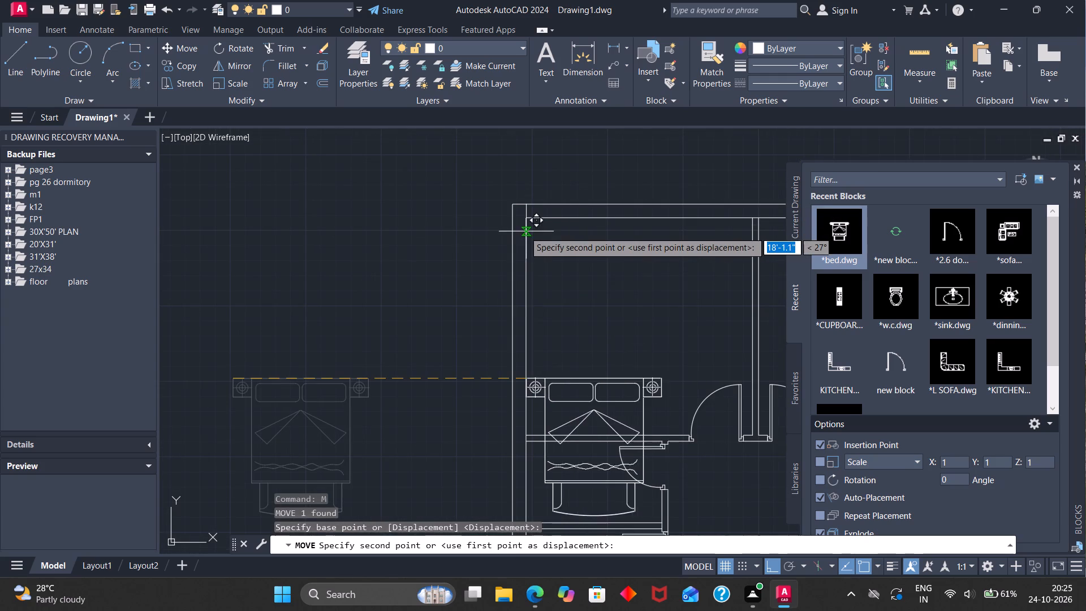
click(527, 223)
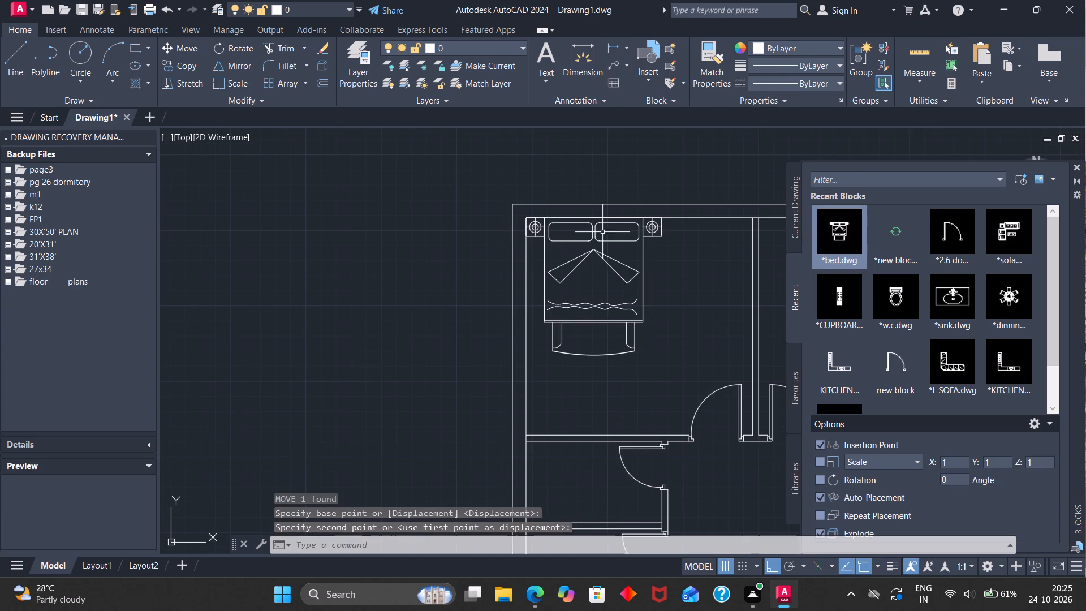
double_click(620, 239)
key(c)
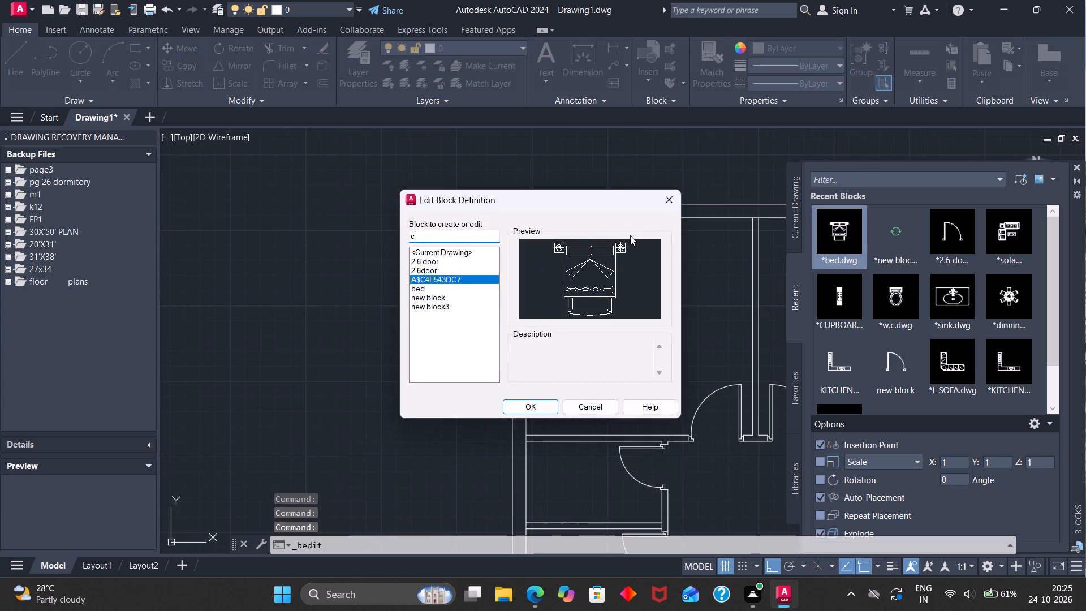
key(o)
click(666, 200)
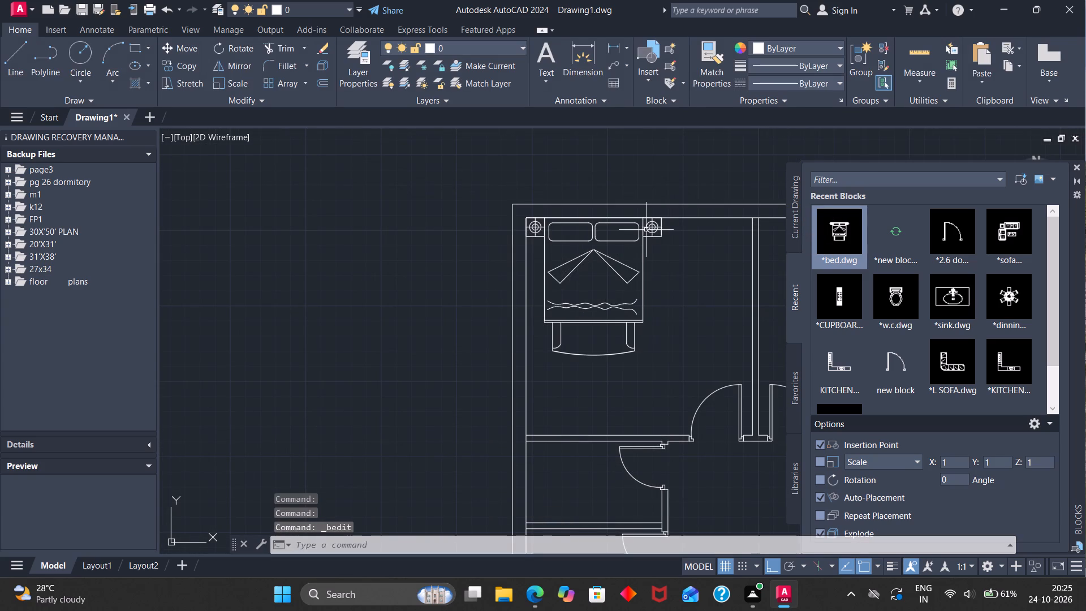
Copy the bed by its top-right nightstand corner to the upper-right room's top-right inner corner and straight down into the lower-left room.
click(646, 230)
text(co)
key(Return)
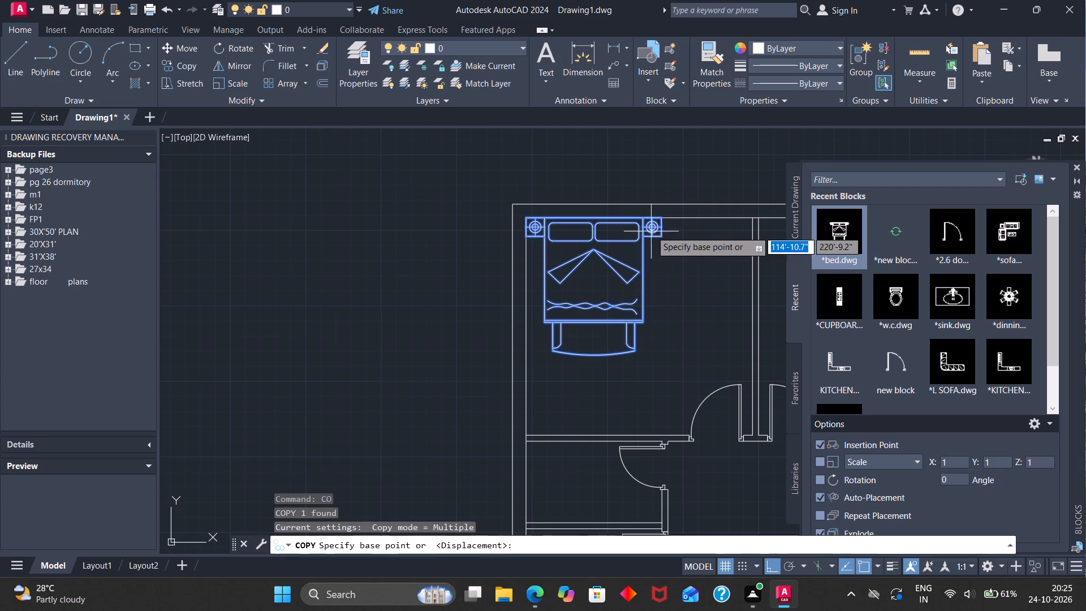
click(662, 218)
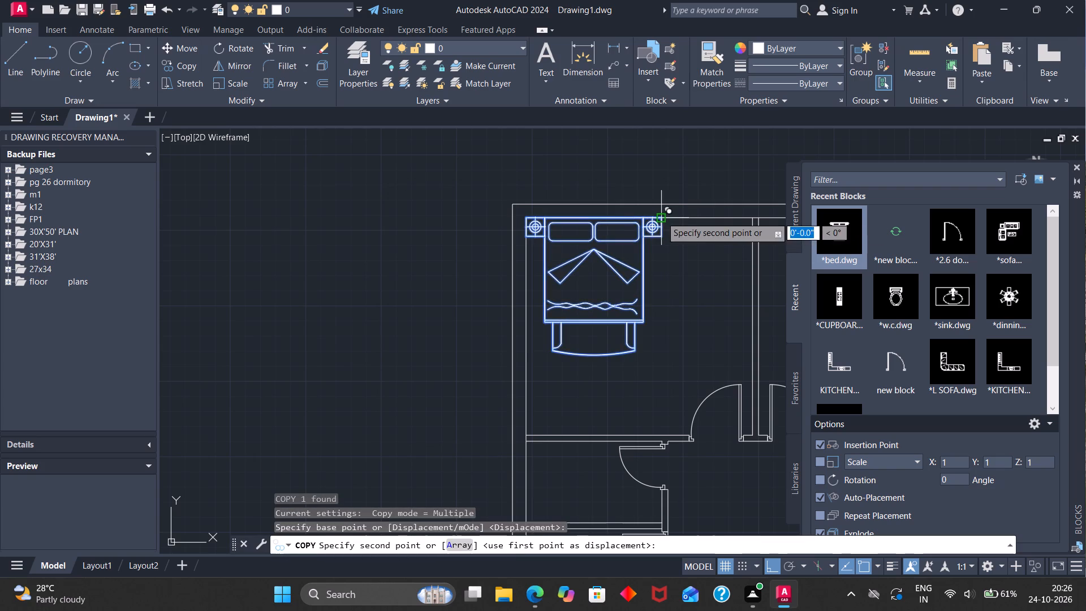
scroll(663, 218, down, 5)
scroll(717, 231, up, 4)
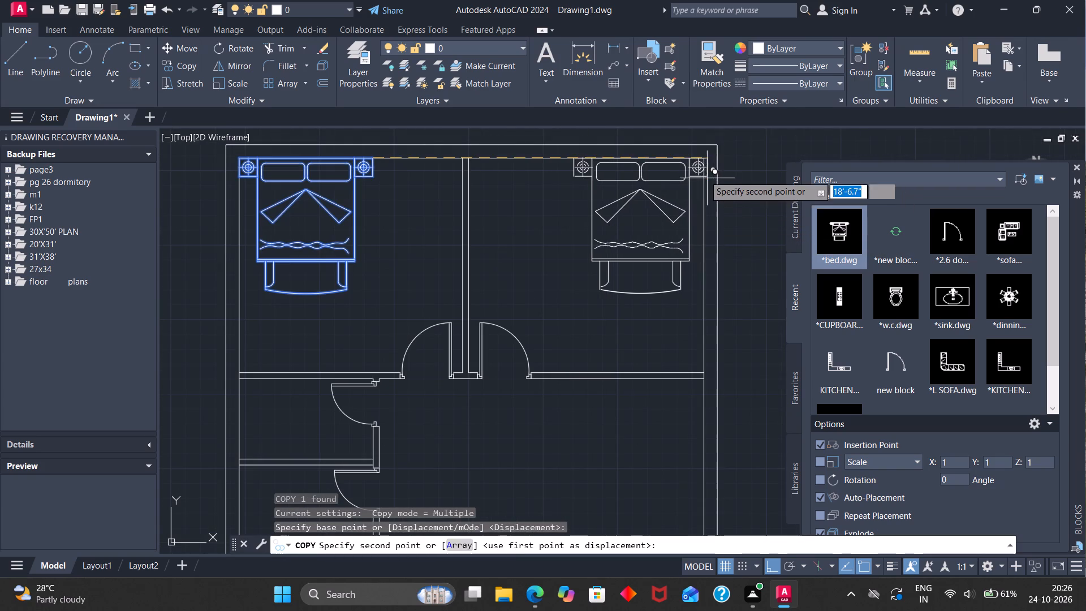
click(704, 160)
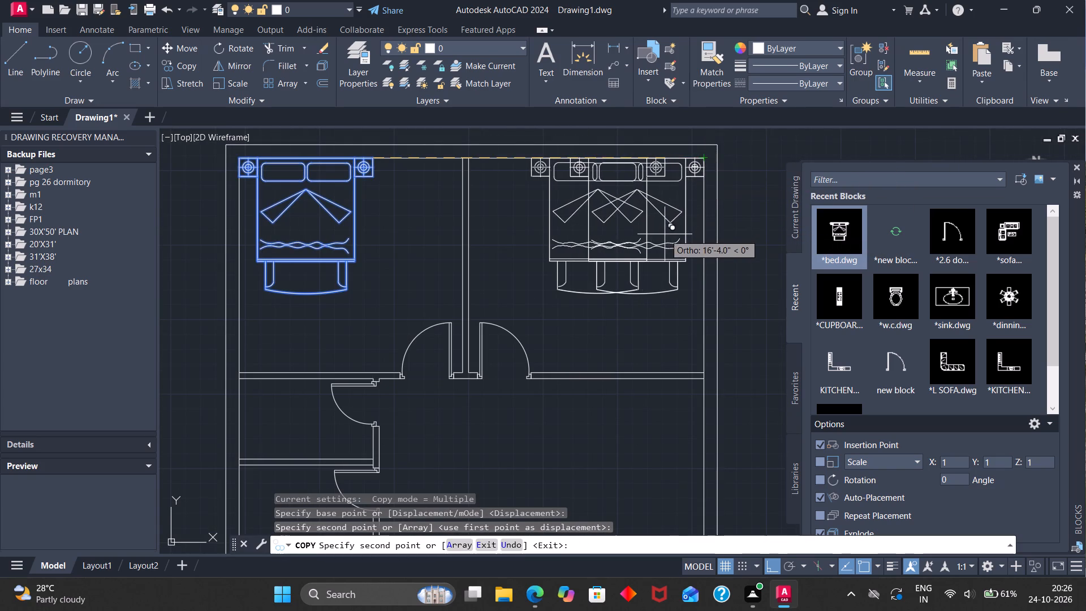
scroll(665, 236, down, 2)
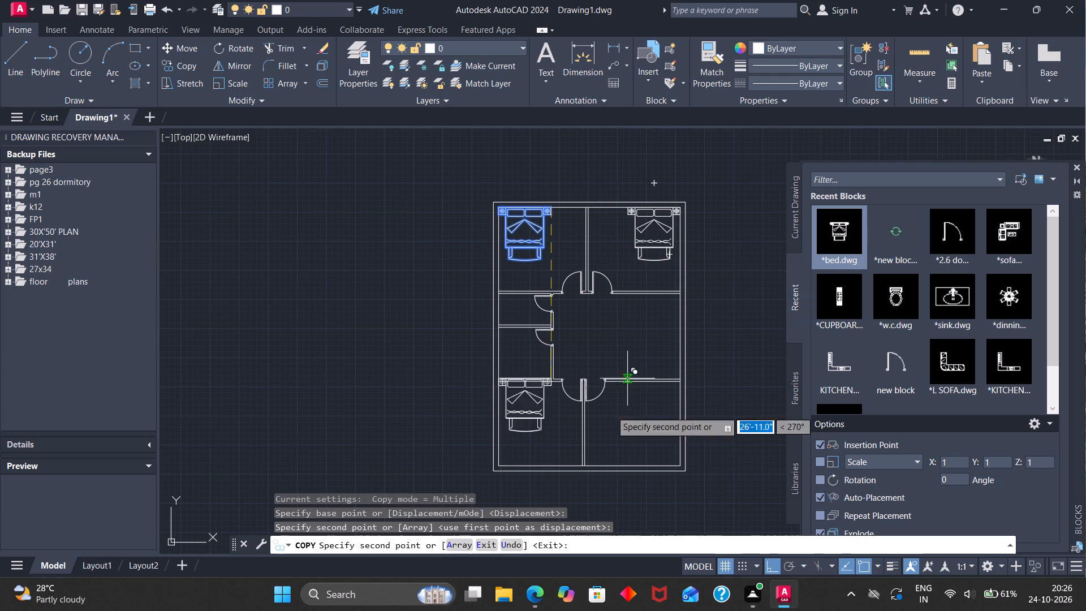
click(619, 411)
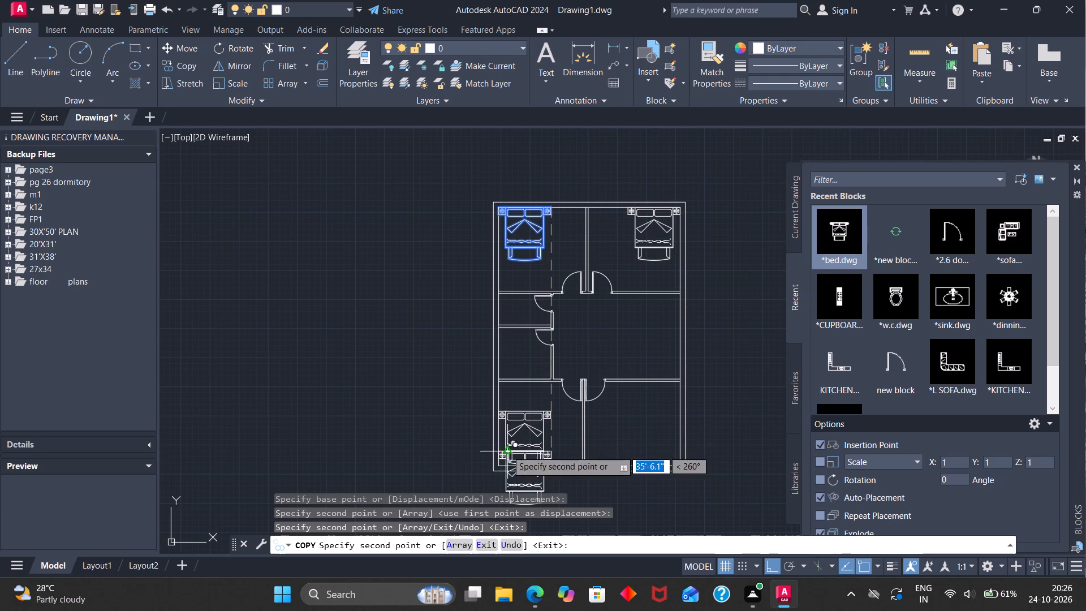
key(Escape)
Rotate the lower-left room's bed 90° counterclockwise about its top-right nightstand corner.
key(r)
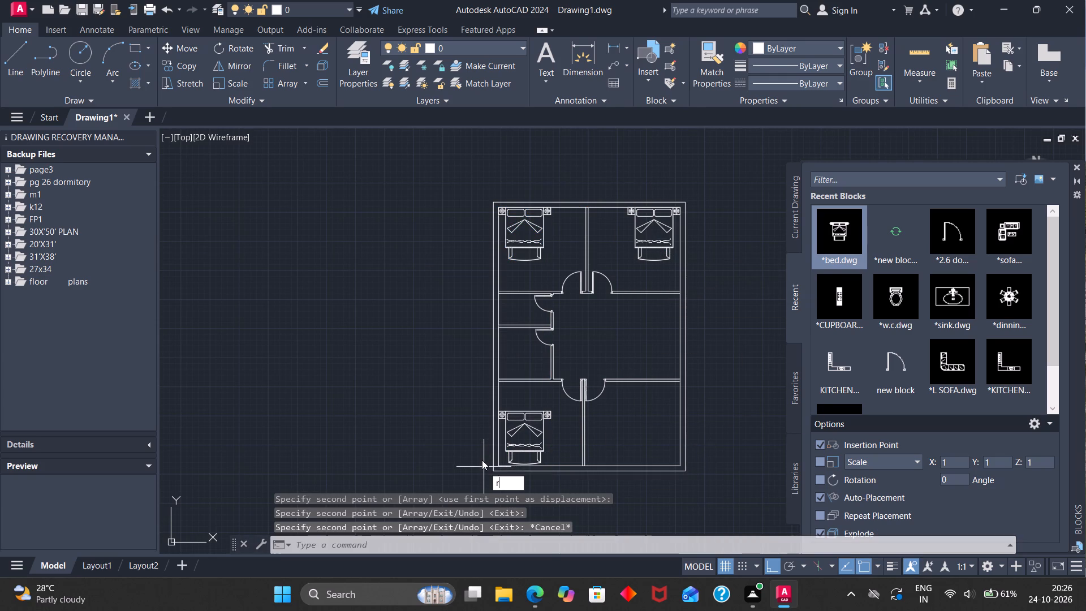
key(o)
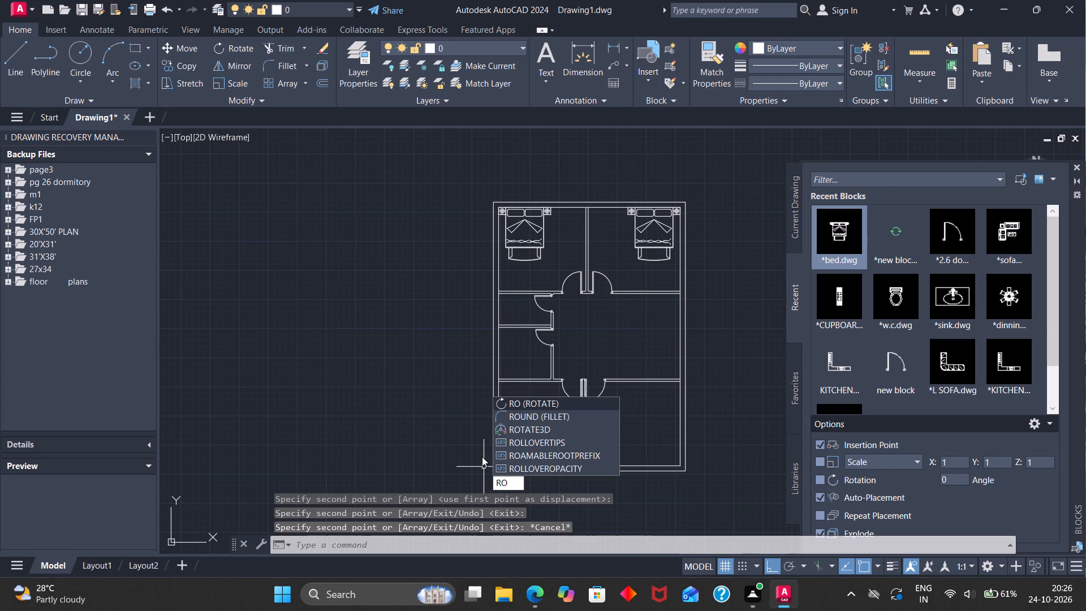
key(Return)
click(510, 438)
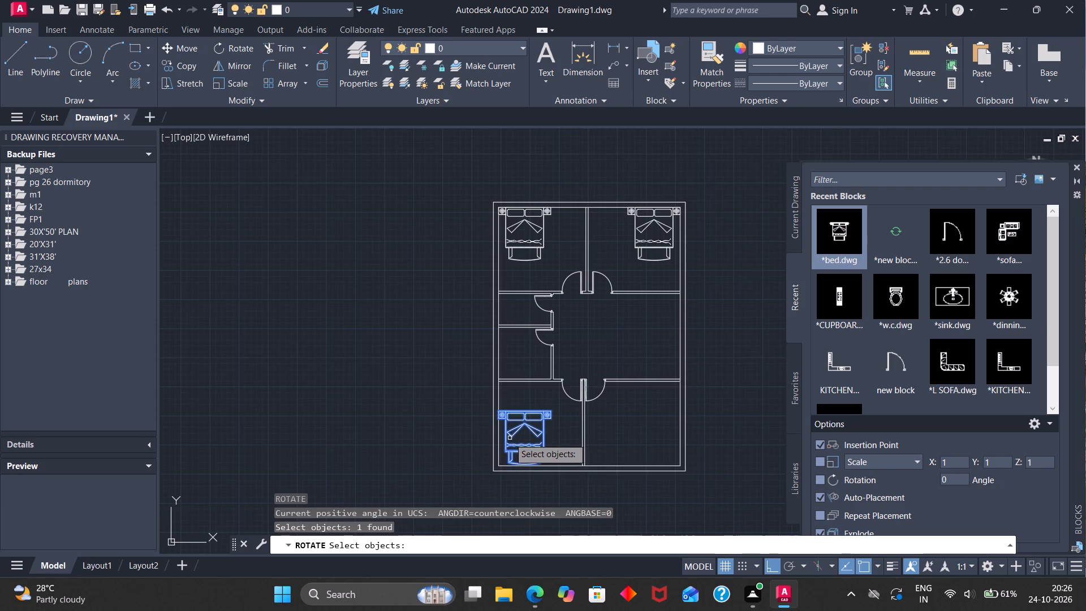
key(Return)
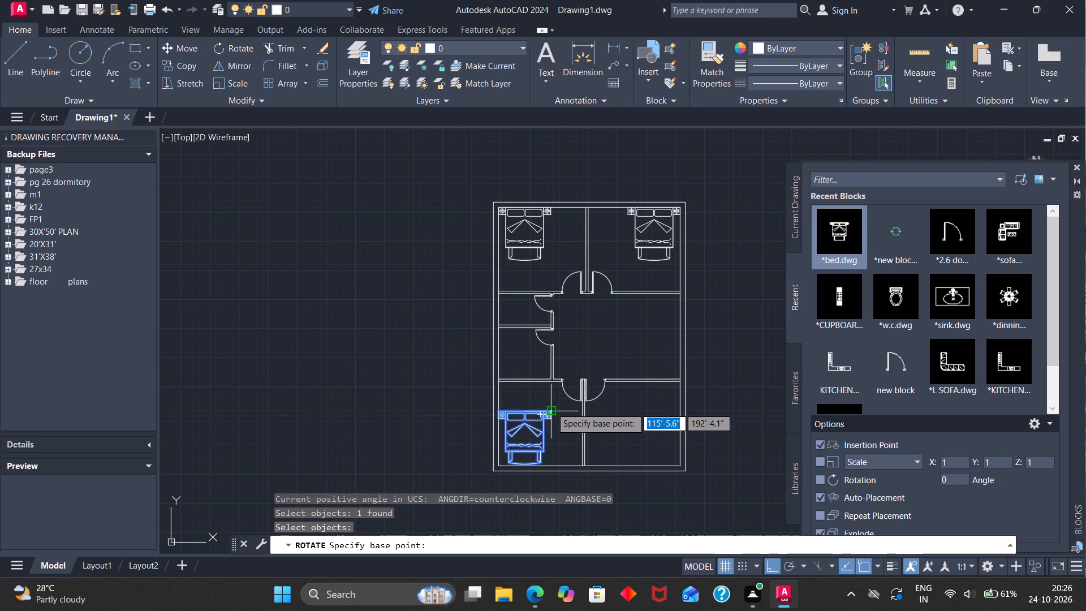
scroll(551, 407, up, 3)
click(546, 419)
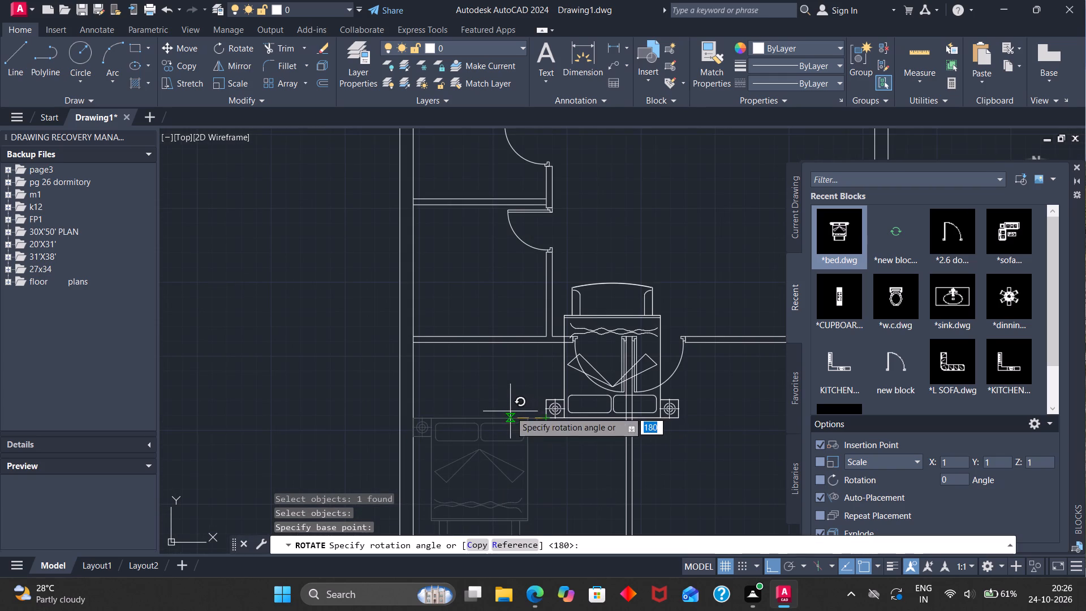
click(526, 369)
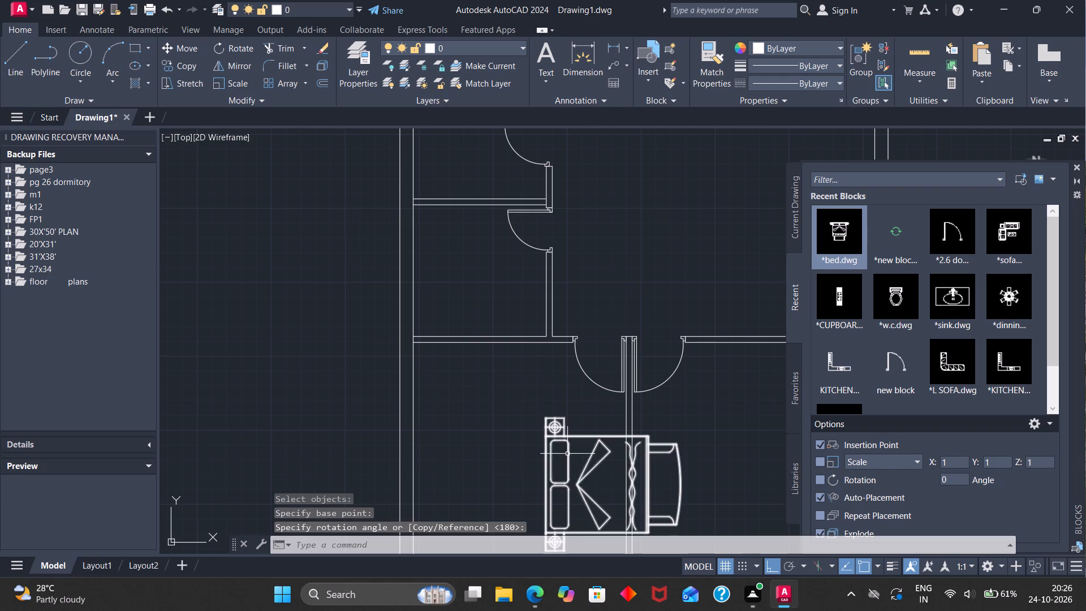
With Ortho off, move the rotated bed by its upper headboard-side nightstand corner onto the lower-left room's top-left inner wall corner.
click(555, 457)
click(553, 441)
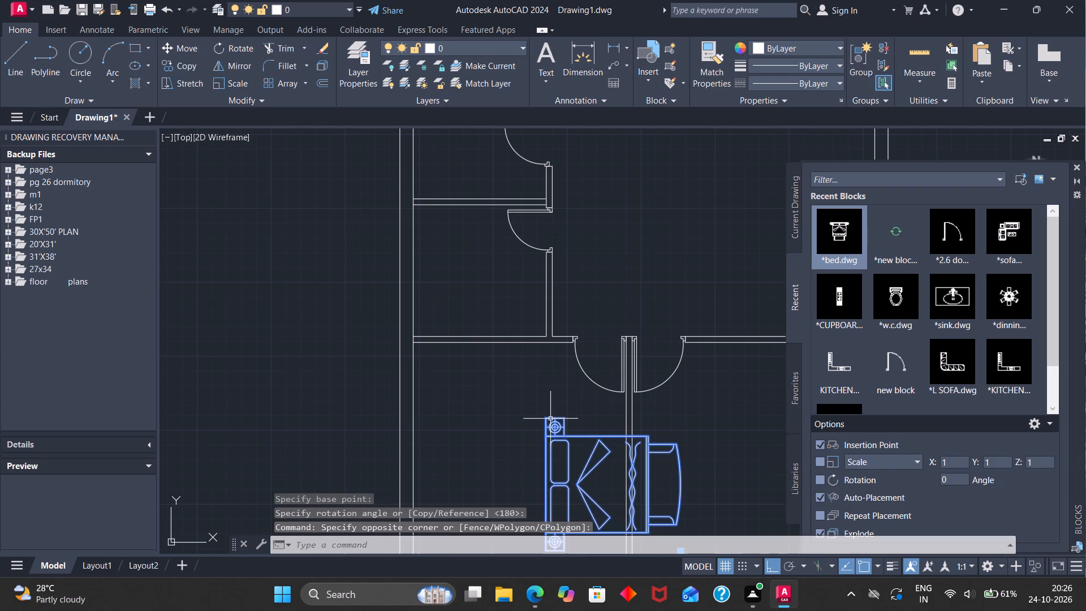
key(m)
key(Return)
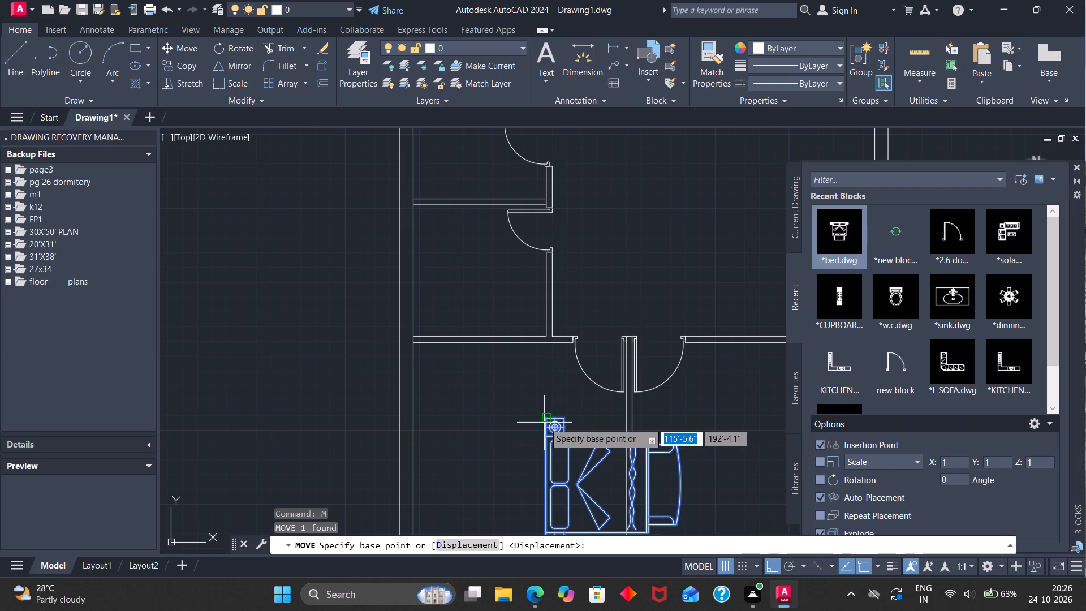
scroll(544, 423, up, 4)
click(543, 405)
scroll(407, 330, down, 4)
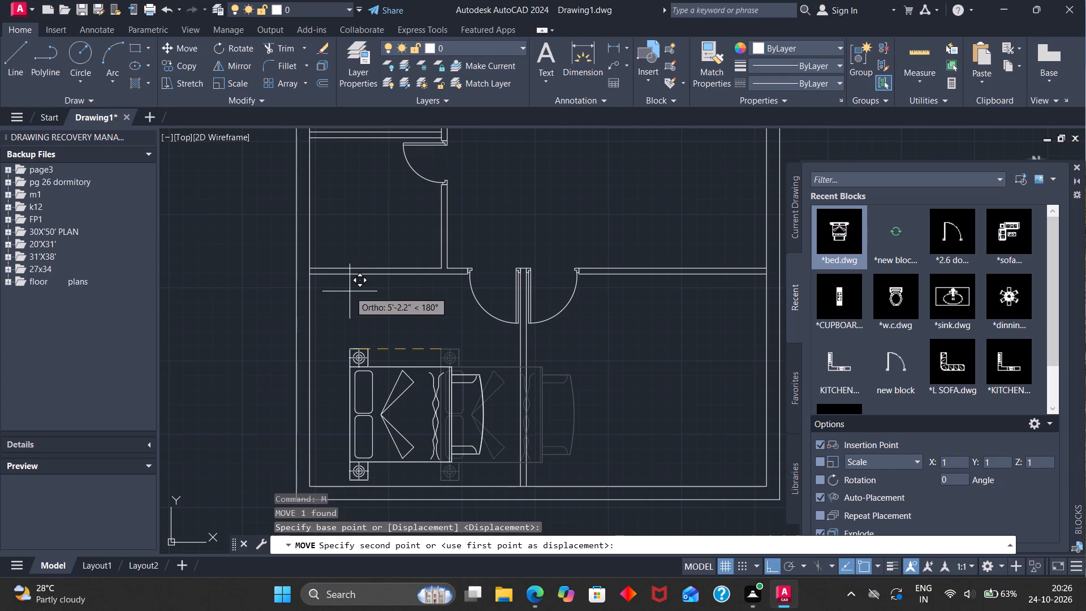
key(F8)
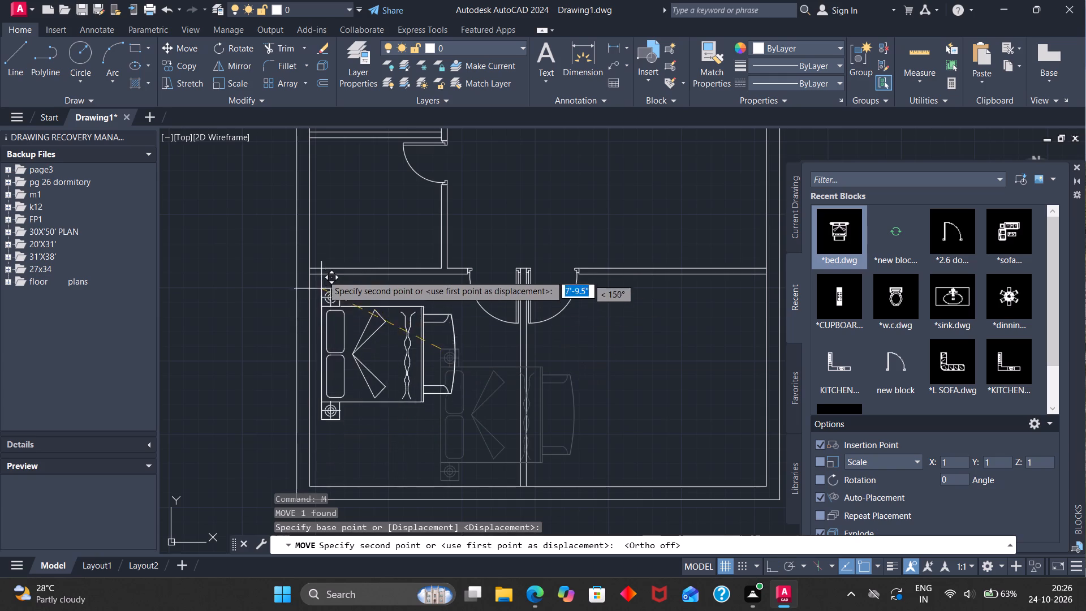
scroll(313, 279, up, 4)
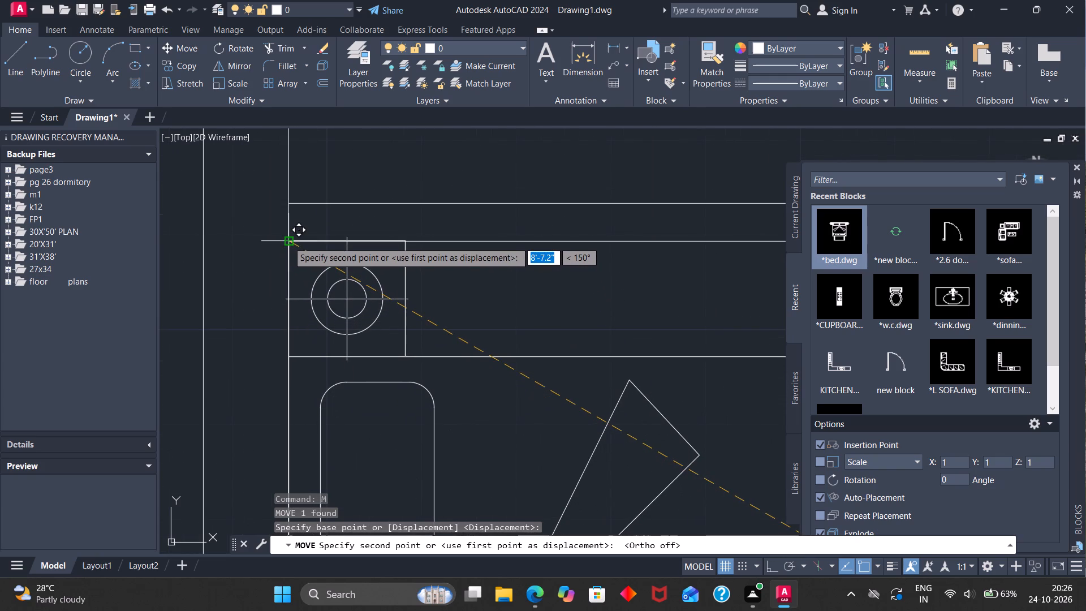
click(288, 243)
Insert the w.c. block in the open central hall, beside the two small rooms.
scroll(415, 323, down, 4)
scroll(490, 301, down, 1)
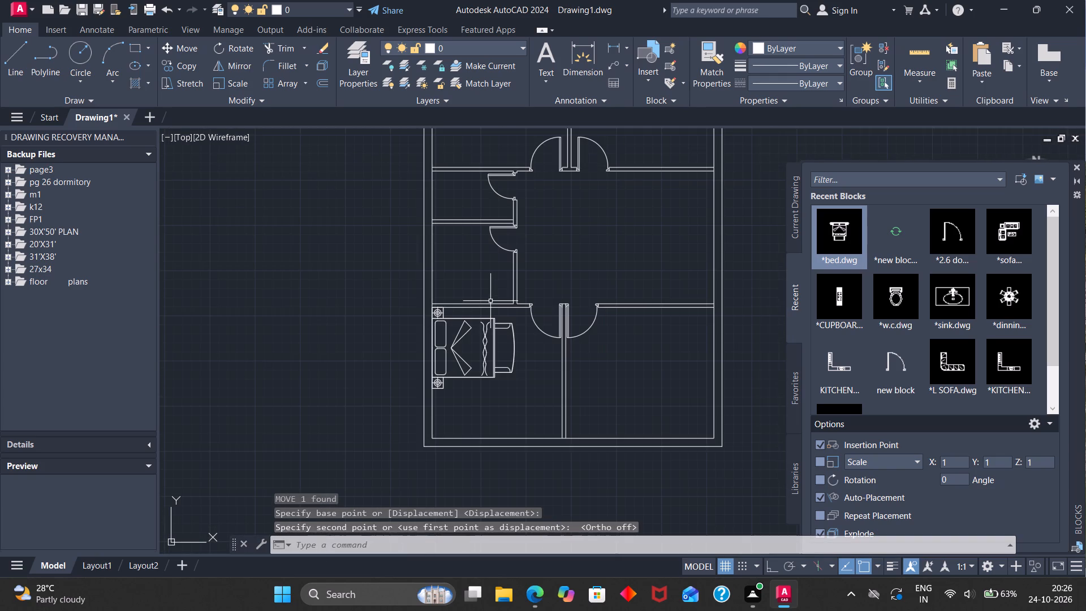
scroll(510, 292, down, 2)
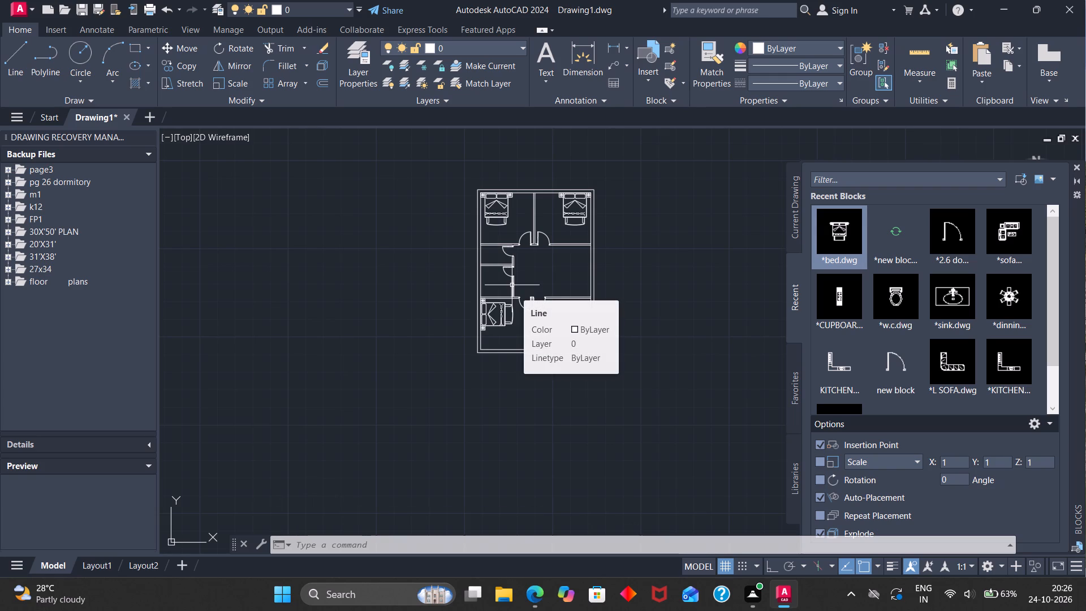
click(898, 302)
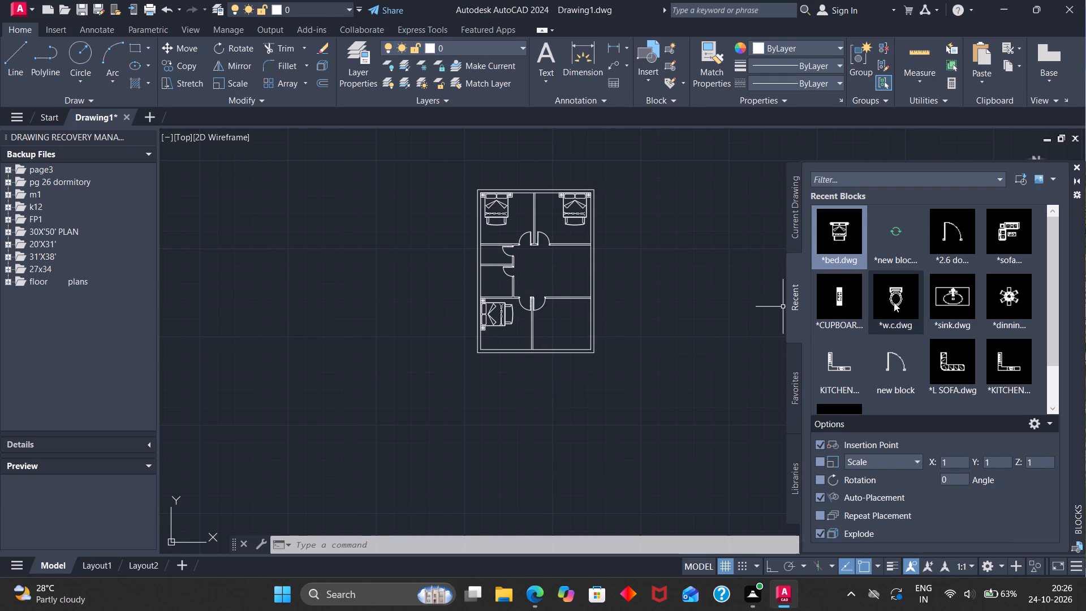
scroll(542, 272, up, 4)
click(540, 270)
Rotate the w.c. in the central hall 90° counterclockwise about the top-left corner of its tank.
click(557, 279)
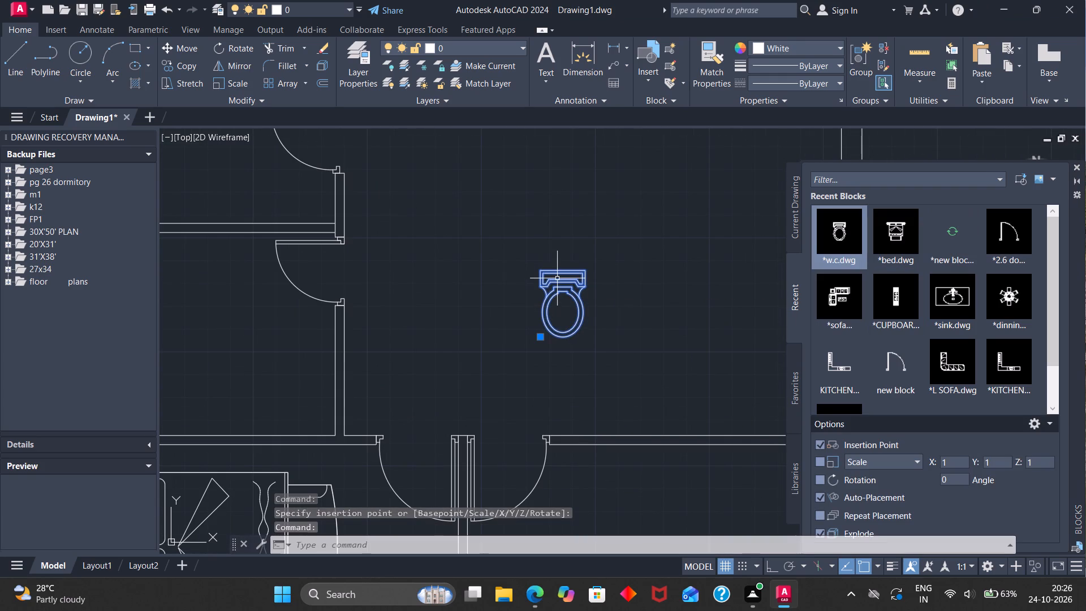
text(ro)
key(Return)
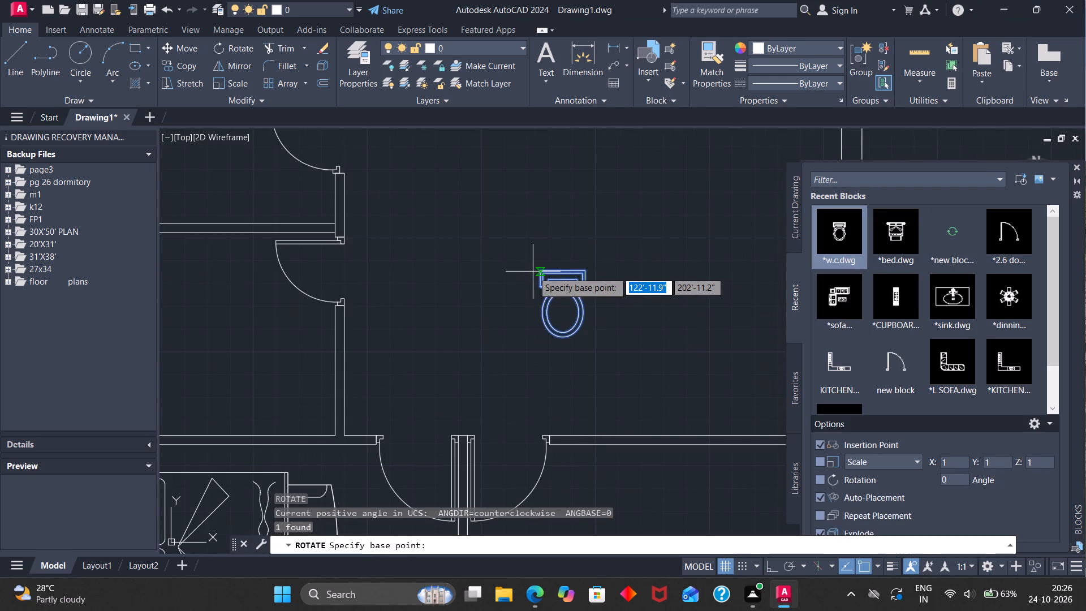
click(538, 271)
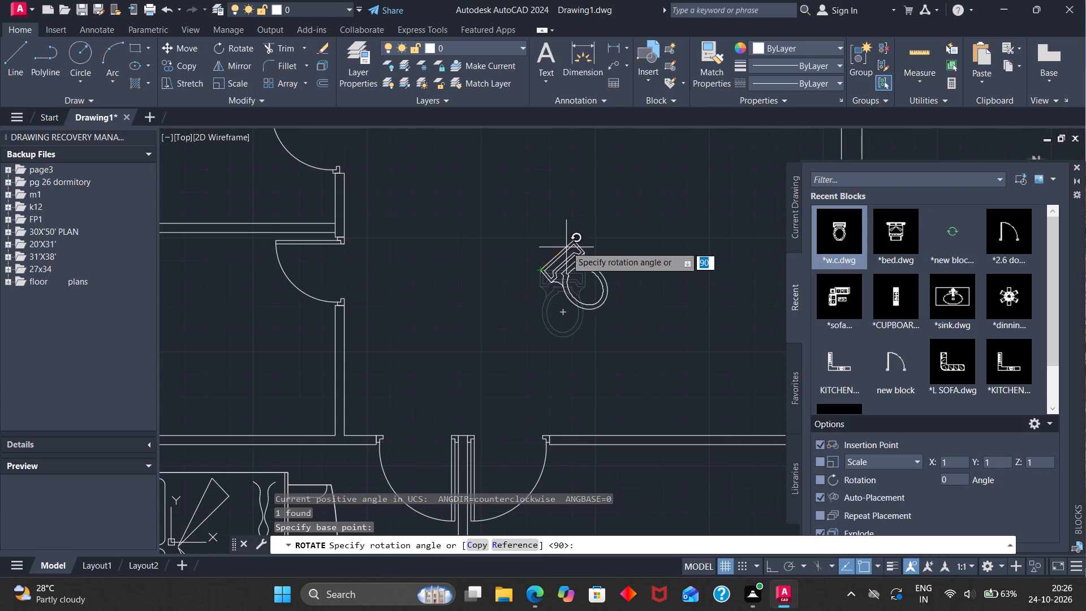
click(541, 231)
Move the w.c. by its tank's top-left corner onto the inner face of the upper small room's left wall, near mid-height.
click(544, 239)
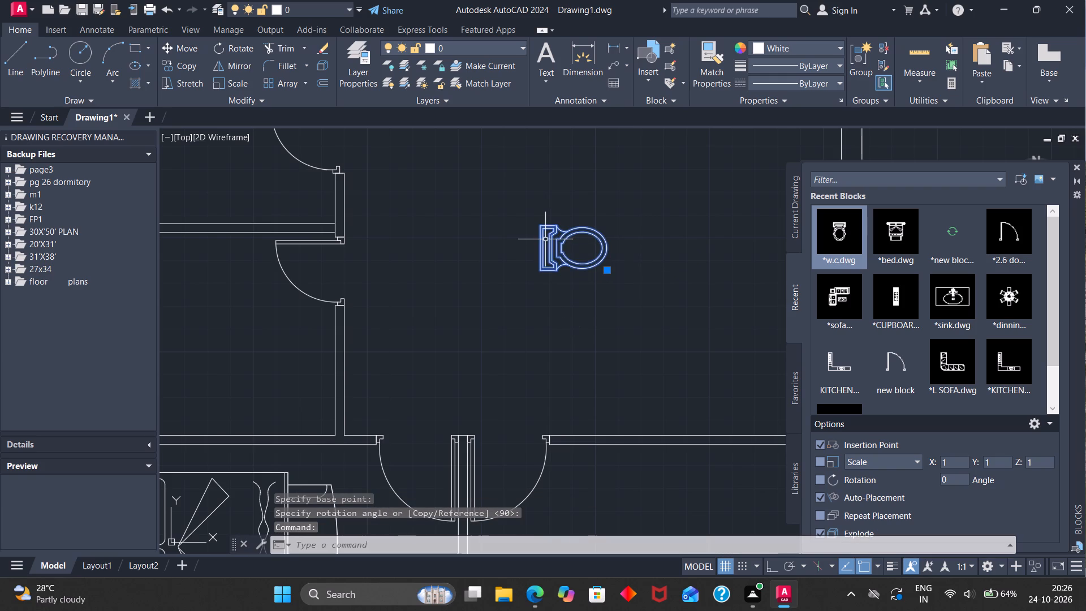
key(m)
key(Return)
click(538, 227)
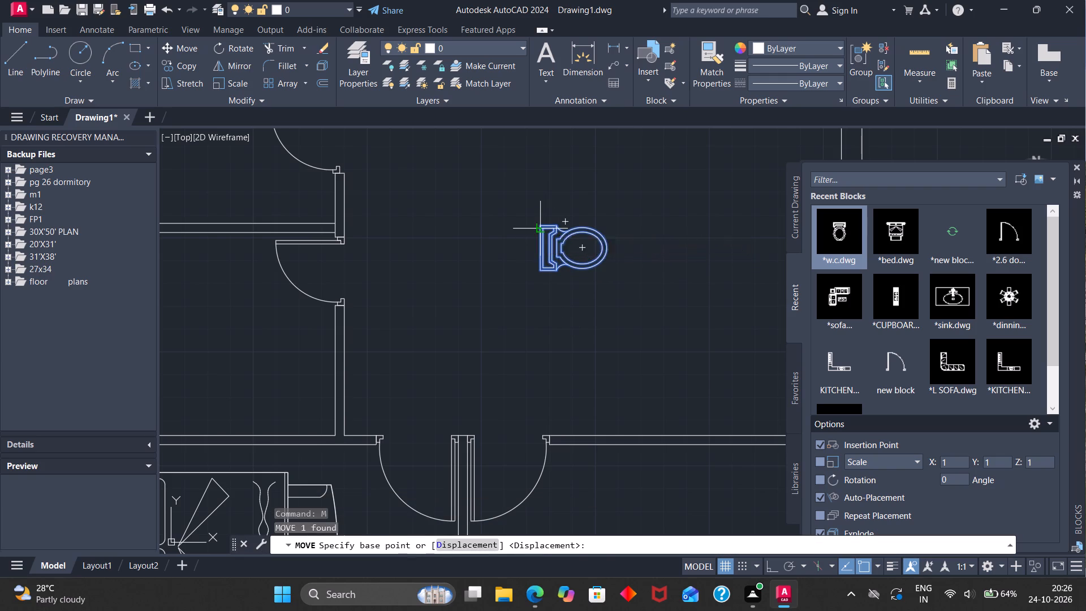
scroll(384, 236, down, 4)
scroll(291, 192, up, 3)
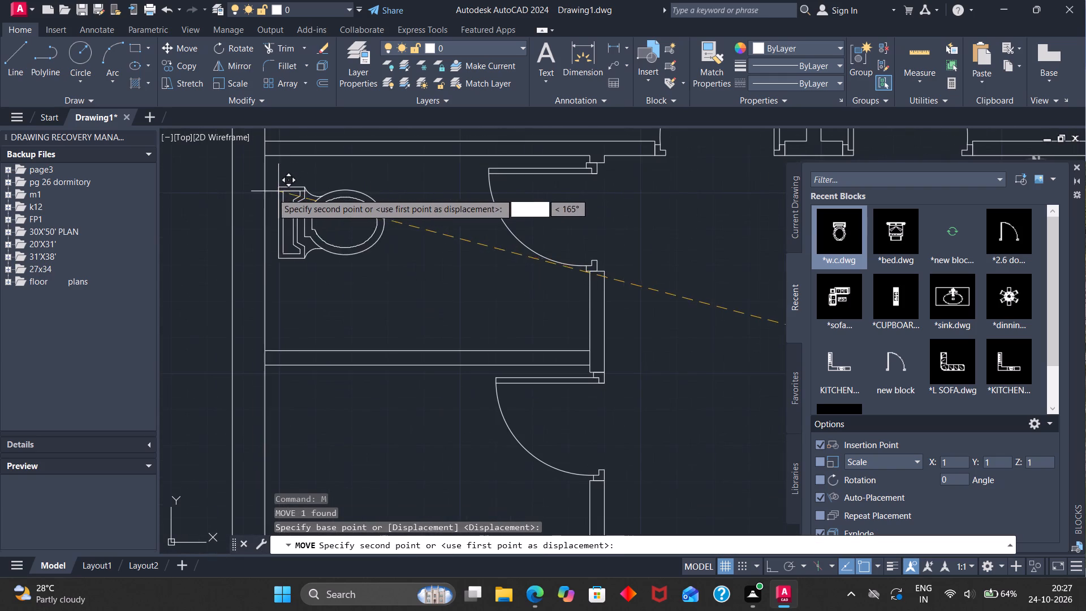
click(264, 204)
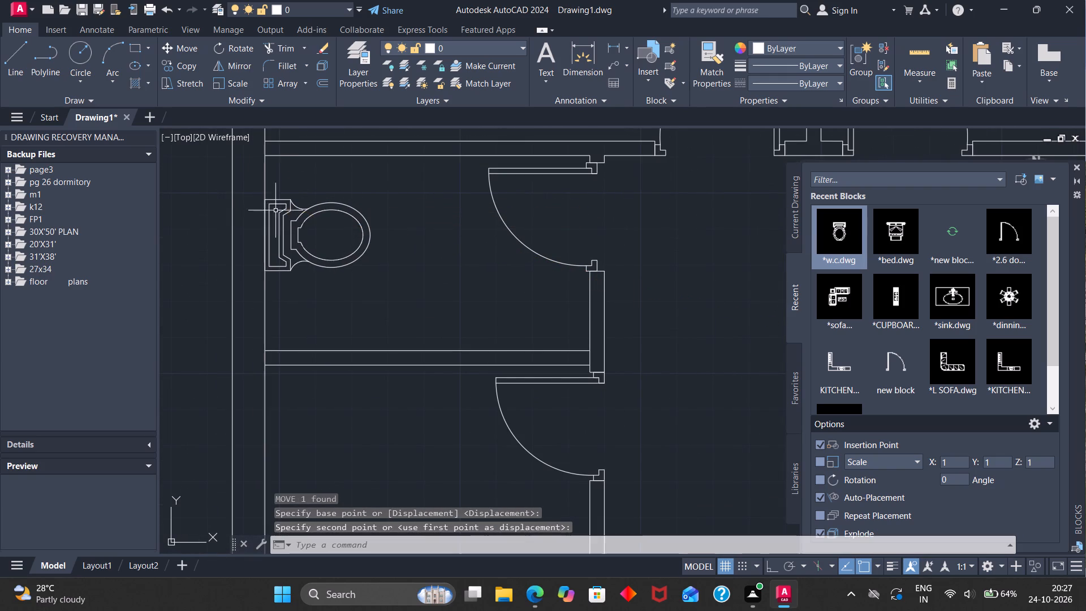
Insert the L-shaped kitchen counter block with stove and sink in the open central hall.
scroll(348, 223, down, 2)
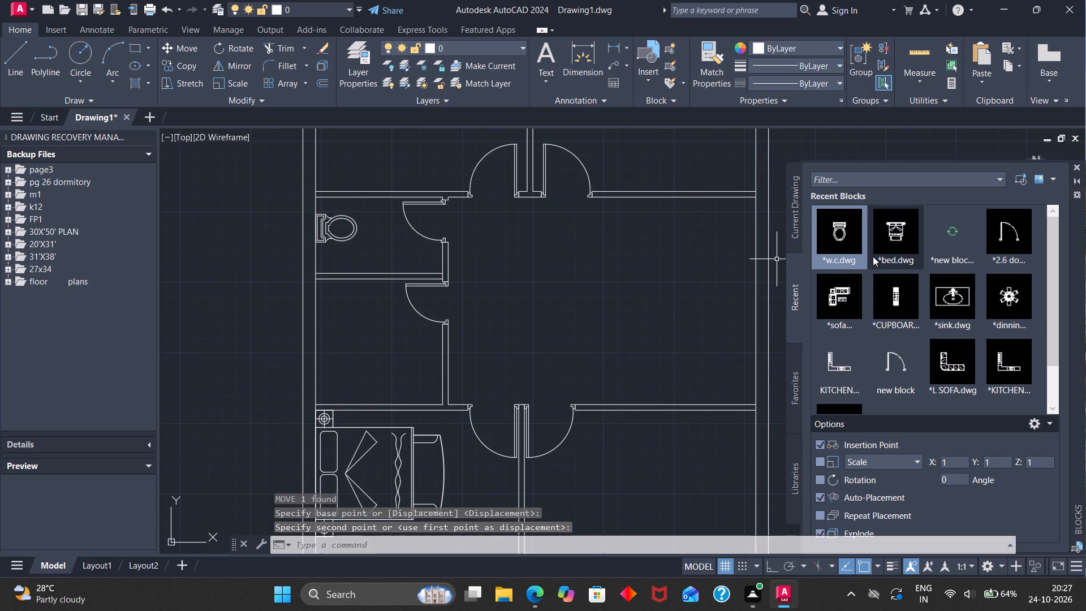
click(1008, 367)
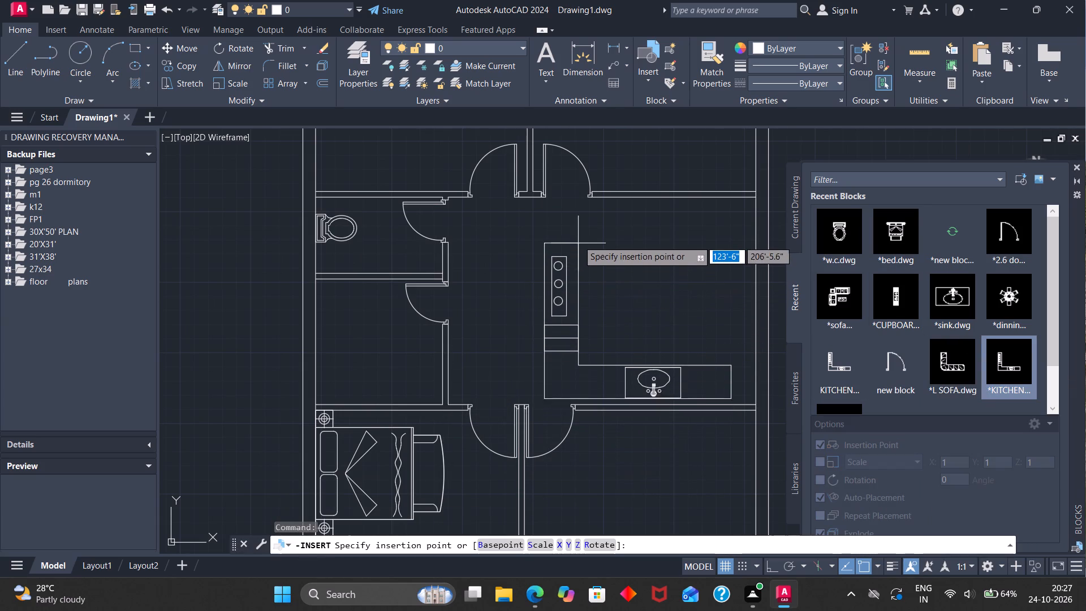
click(578, 227)
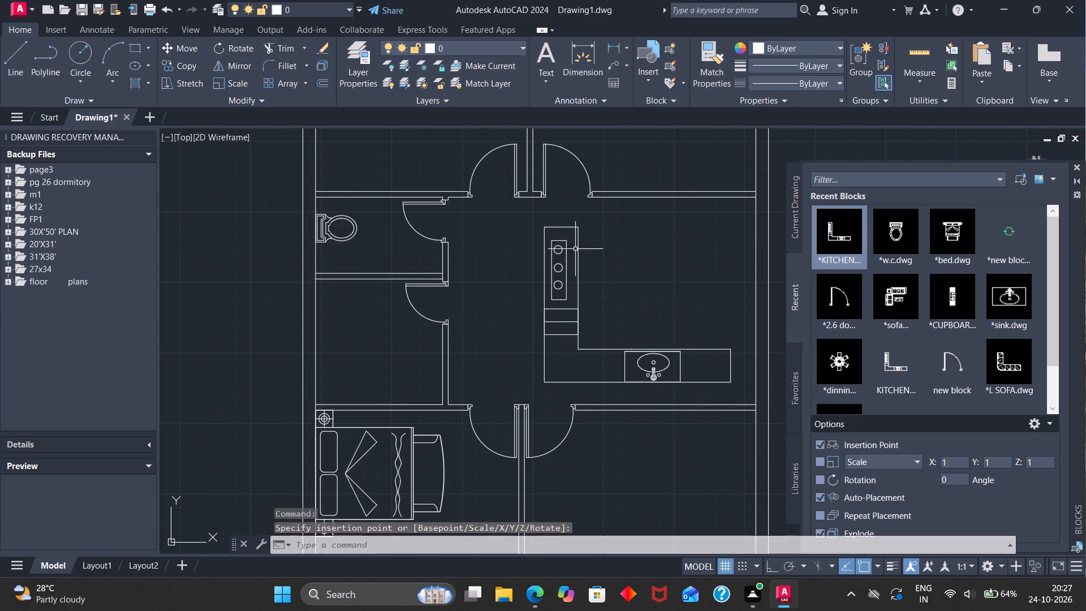
Group the kitchen counter, stove and sink pieces in the central hall into one unnamed group.
drag(589, 227, 635, 381)
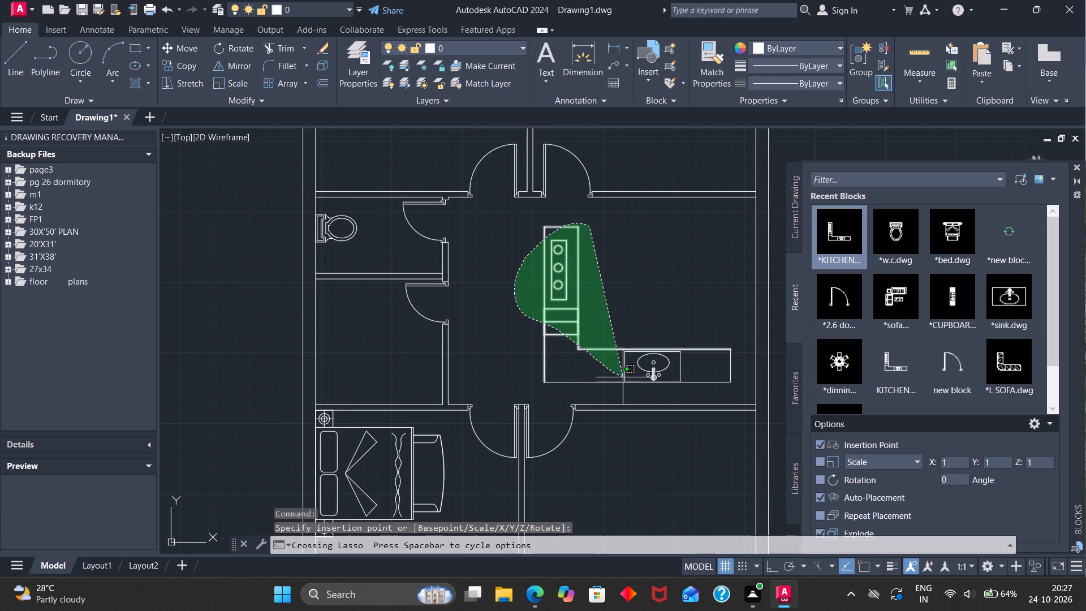
drag(635, 381, 554, 362)
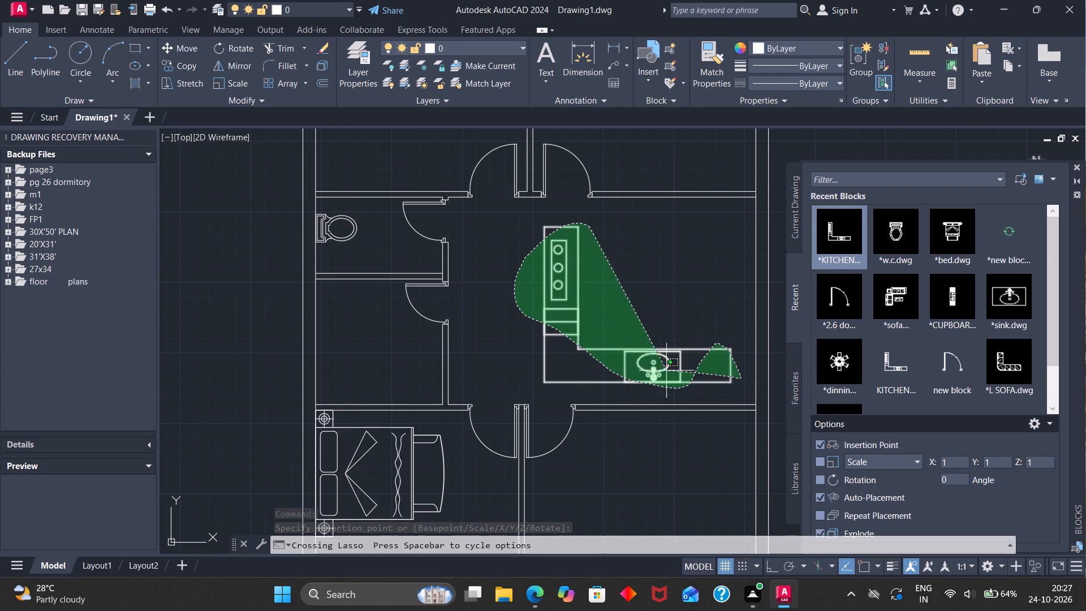
drag(554, 362, 505, 380)
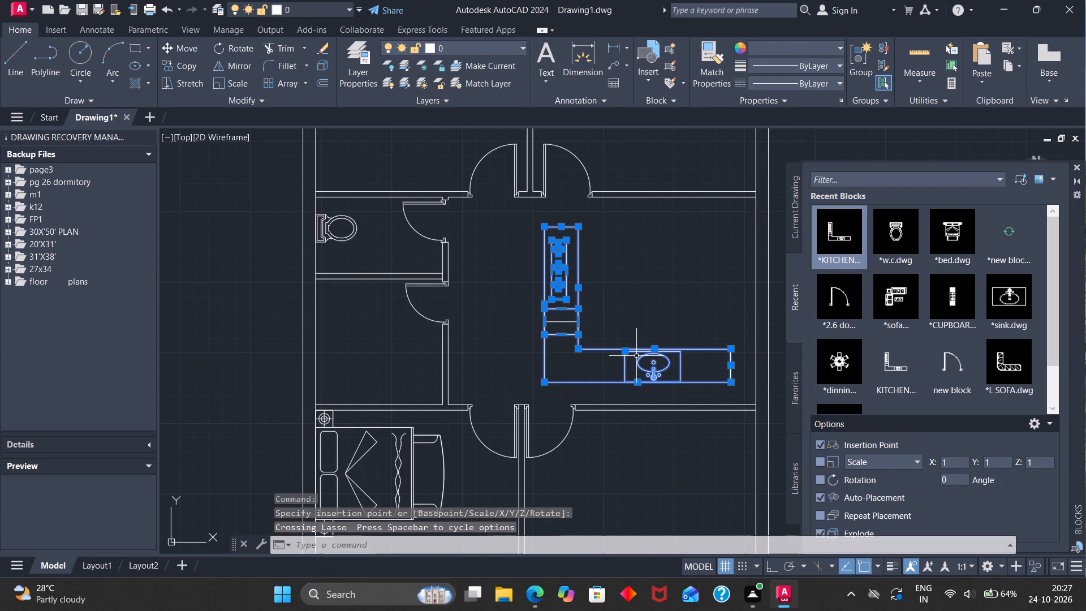
key(g)
key(Return)
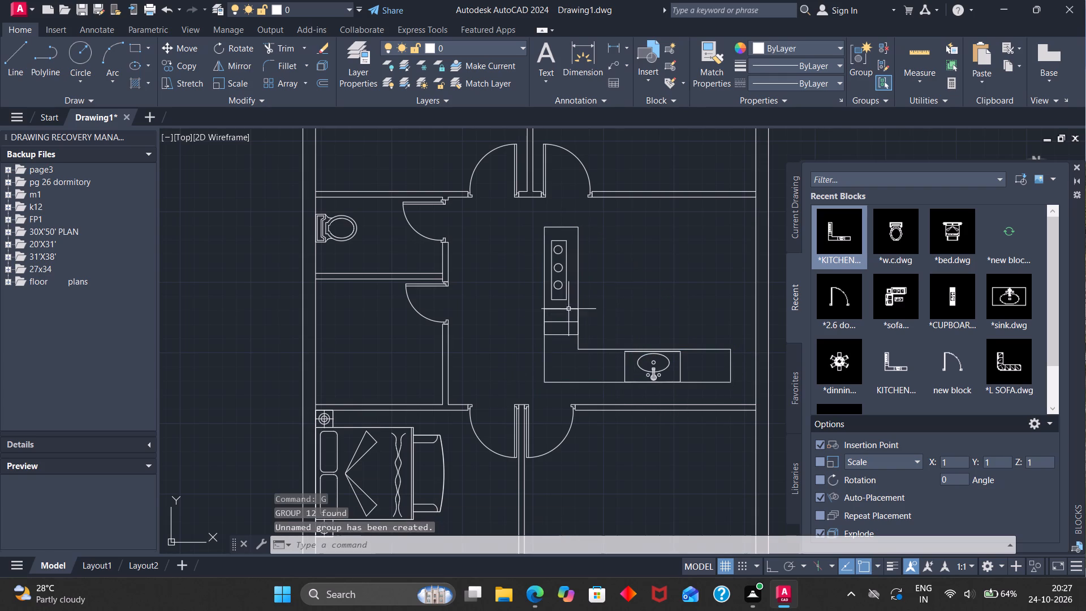
Scale the kitchen group down to about half size, using its top-left corner as the base point.
click(545, 257)
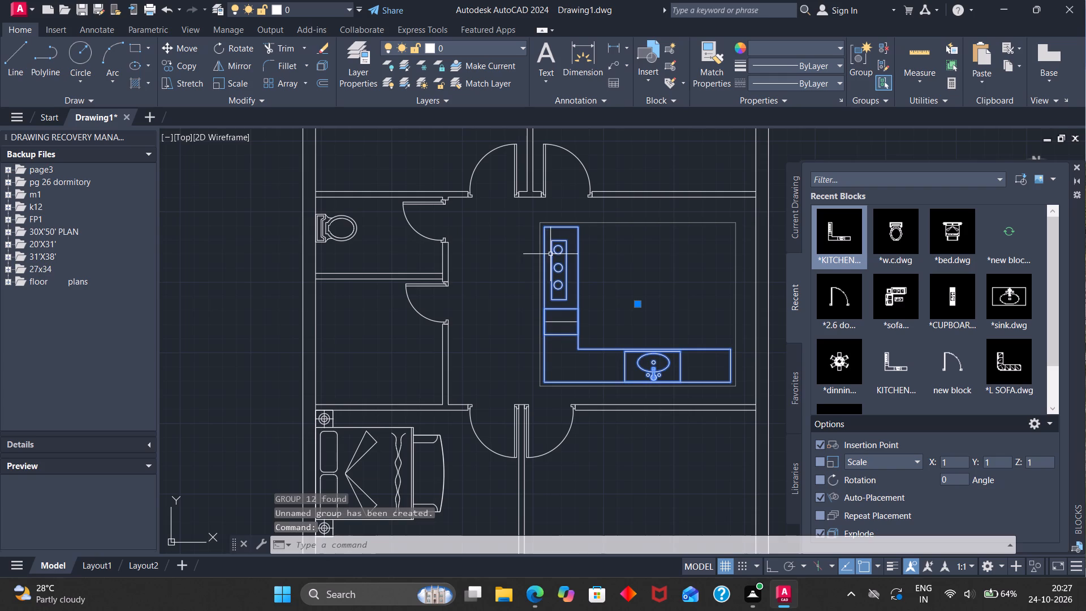
text(sc)
key(Return)
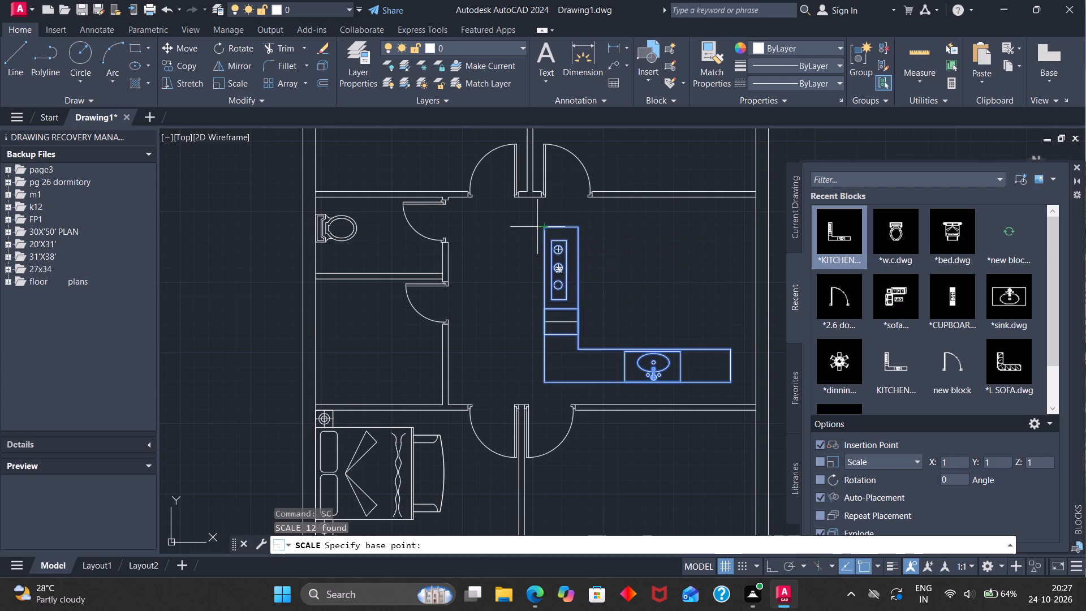
click(546, 231)
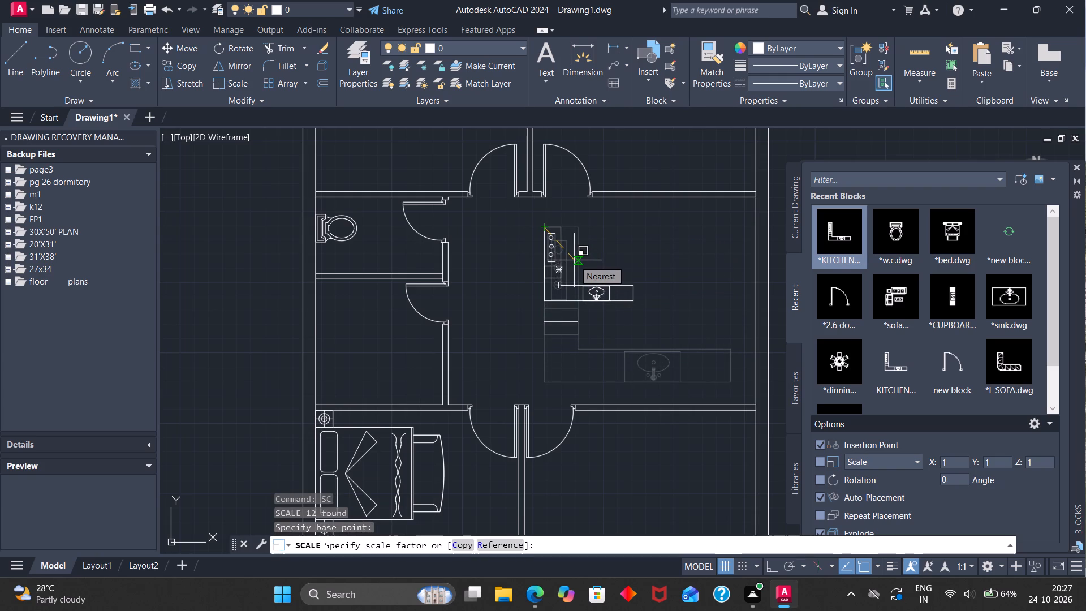
click(574, 260)
Move the reduced kitchen group by its top-left corner to the top-left inner corner area of the lower small room.
click(544, 231)
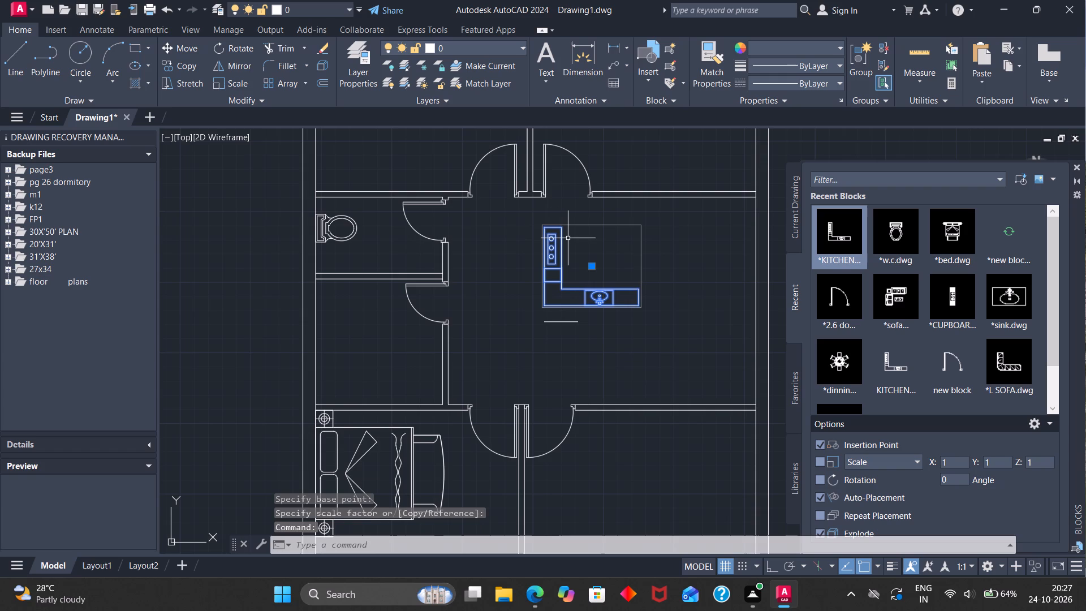
key(m)
key(Return)
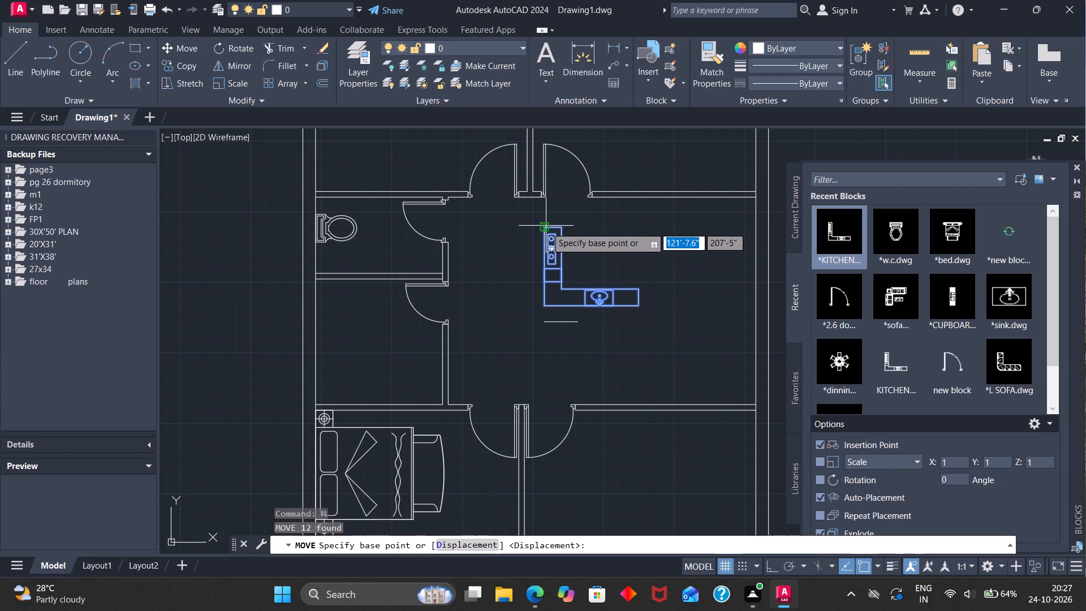
click(546, 227)
scroll(309, 291, up, 4)
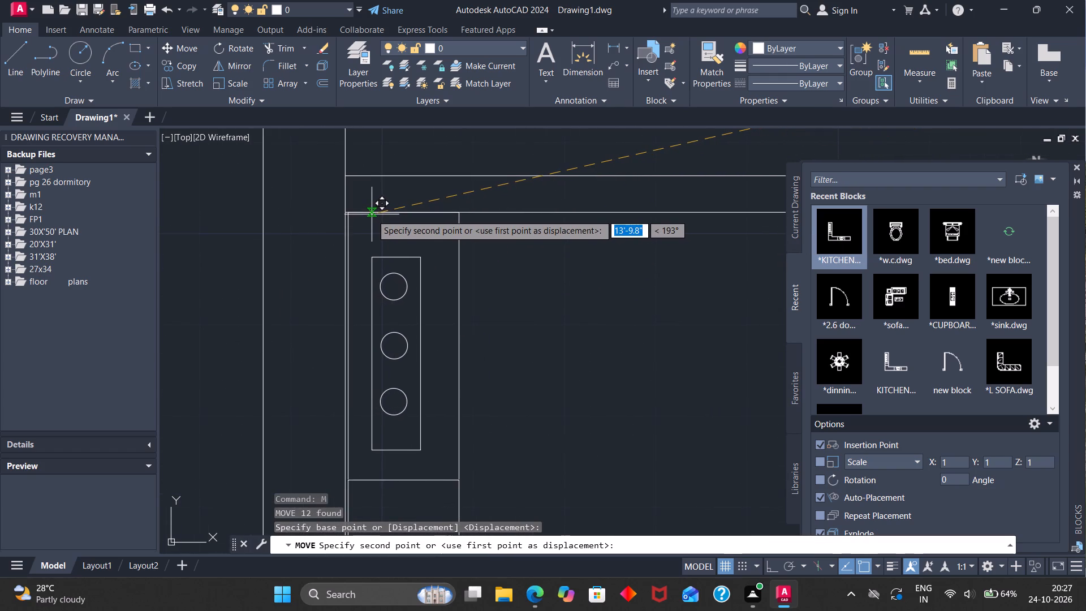
click(370, 214)
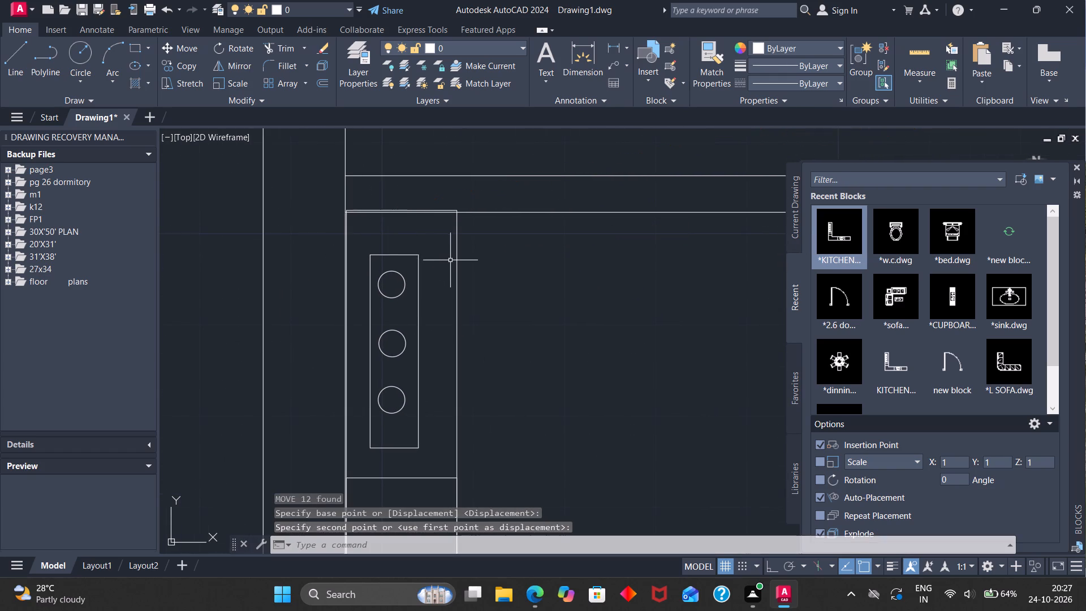
Move the kitchen group again so its top-left corner sits exactly on the lower small room's top-left inner wall corner.
key(space)
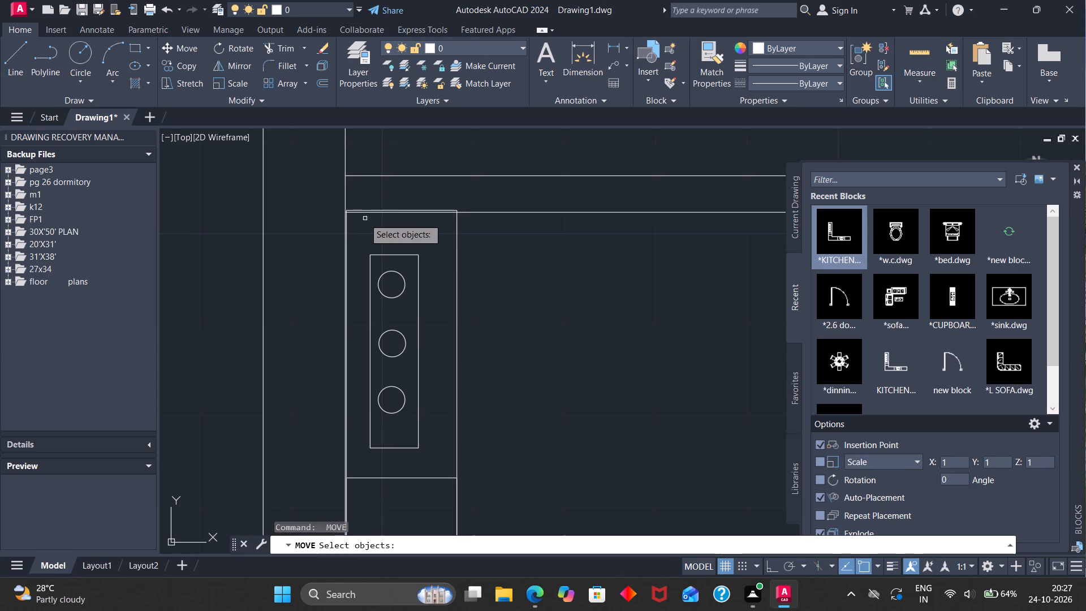
click(354, 210)
key(space)
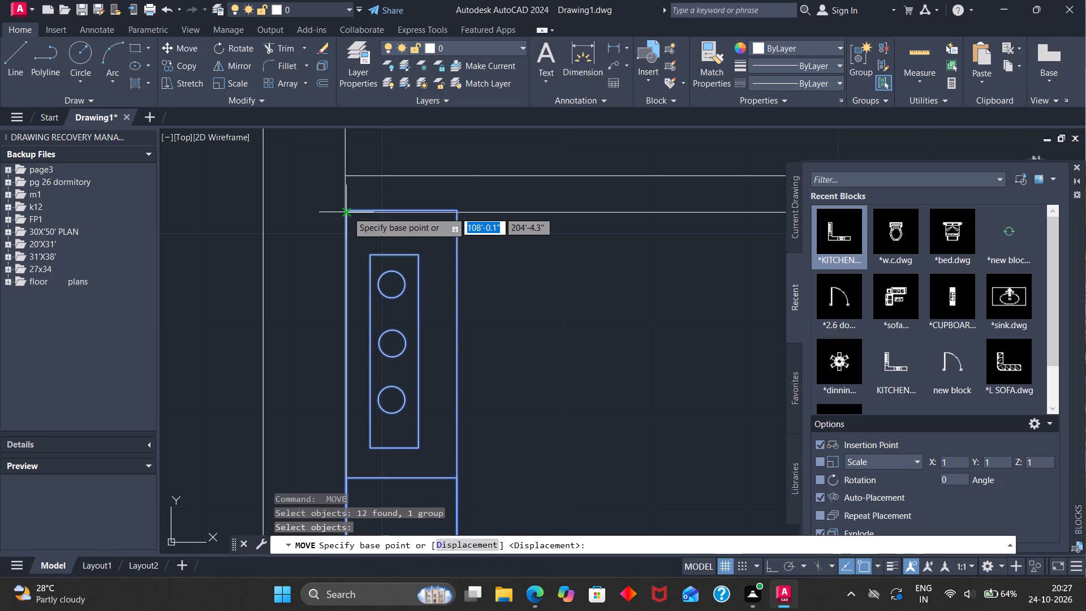
click(348, 212)
scroll(348, 216, up, 3)
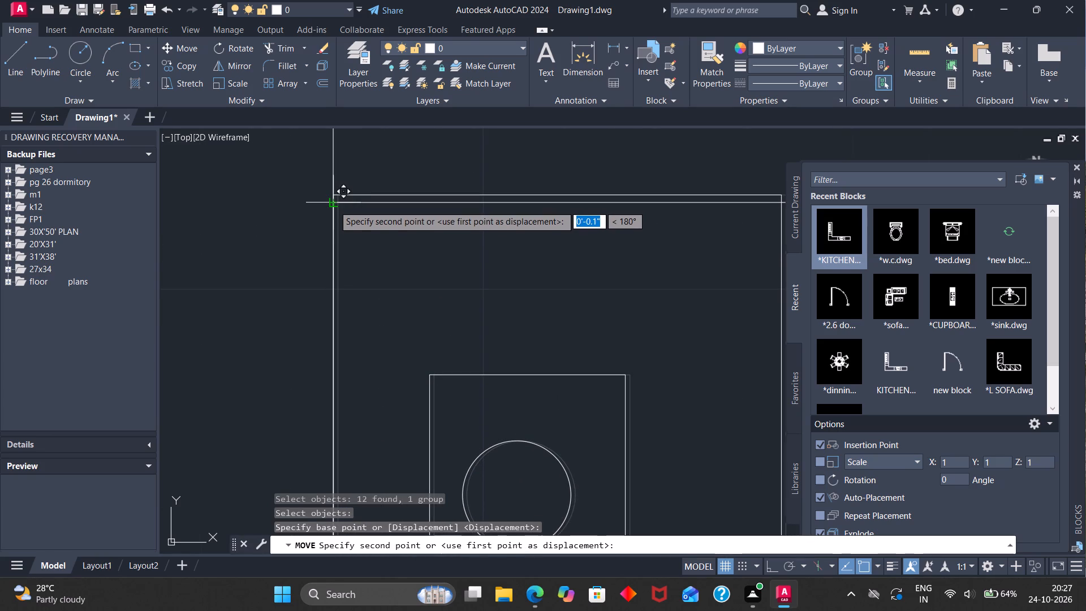
click(334, 205)
Erase the stray short horizontal line left over from the kitchen block in the central hall.
scroll(420, 251, down, 6)
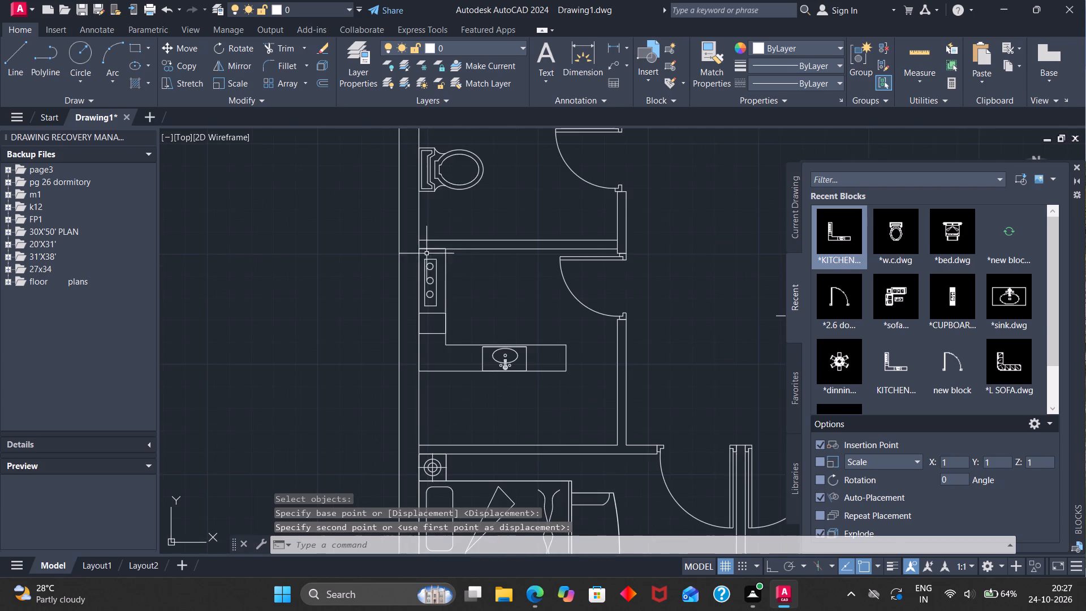
scroll(509, 285, down, 2)
scroll(555, 342, down, 1)
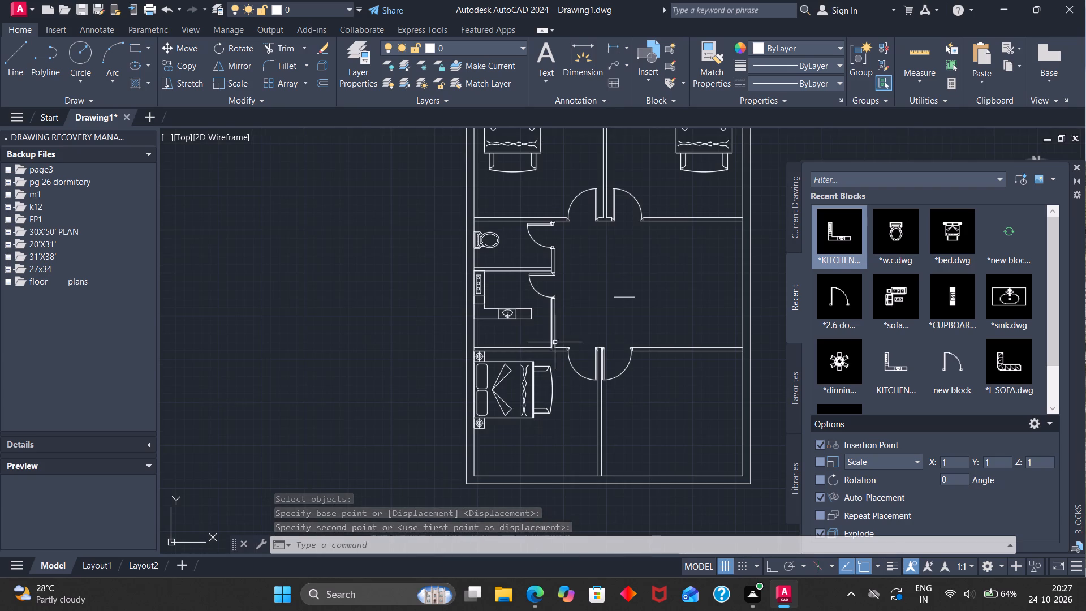
scroll(555, 342, down, 1)
scroll(571, 330, up, 5)
drag(670, 246, 650, 293)
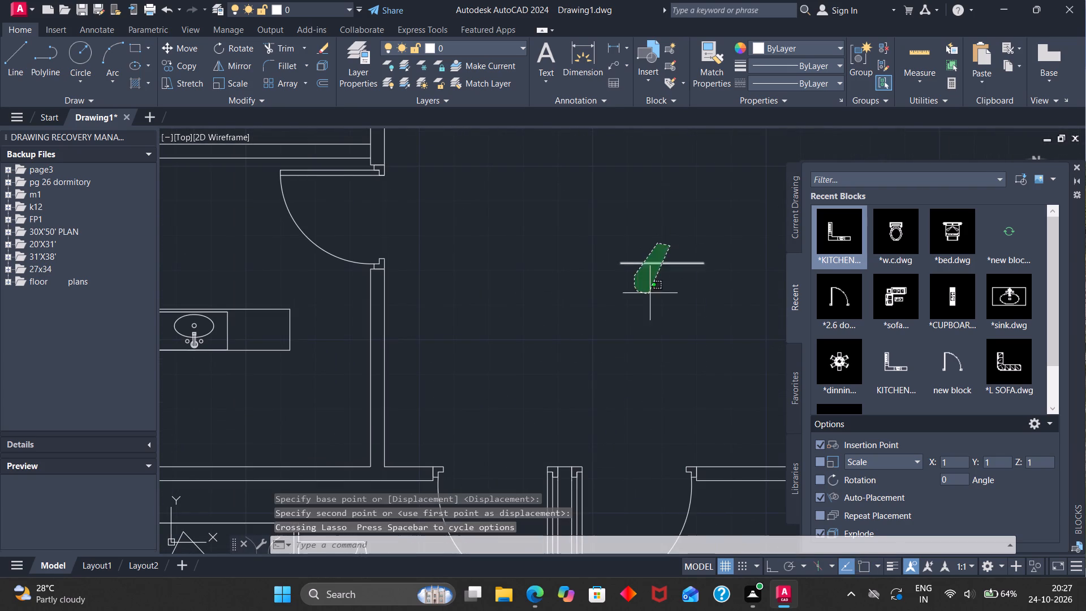
text(er)
key(Return)
key(Return)
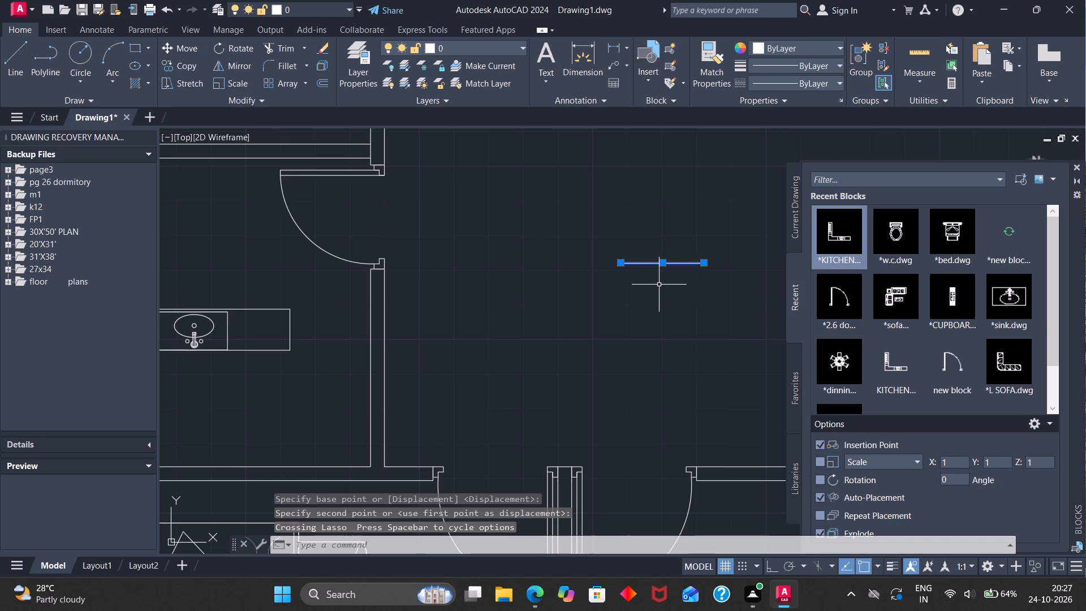
key(Delete)
scroll(666, 144, down, 1)
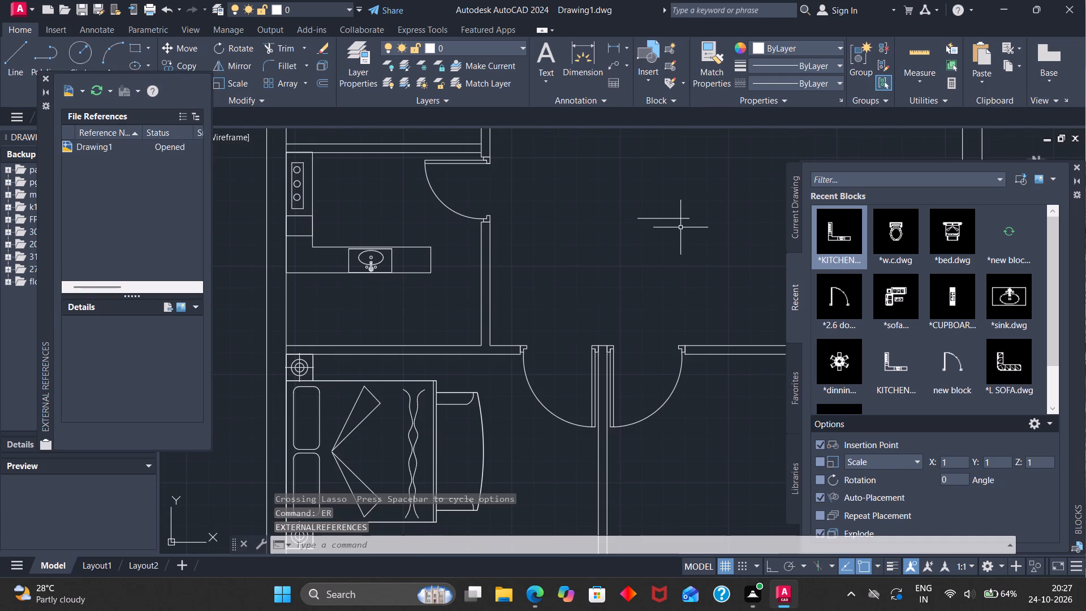
click(678, 218)
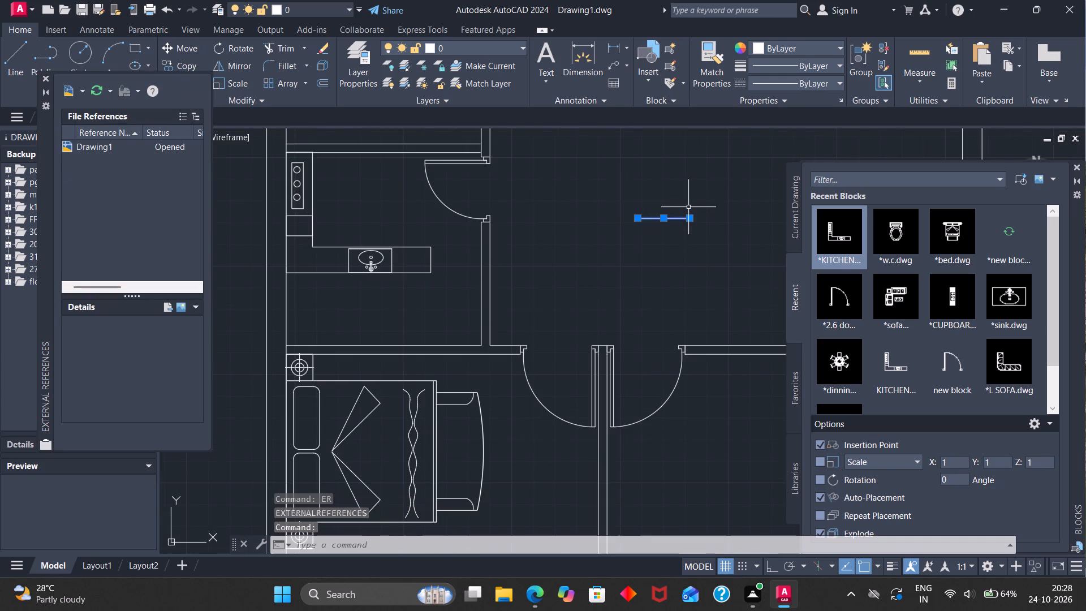
key(Delete)
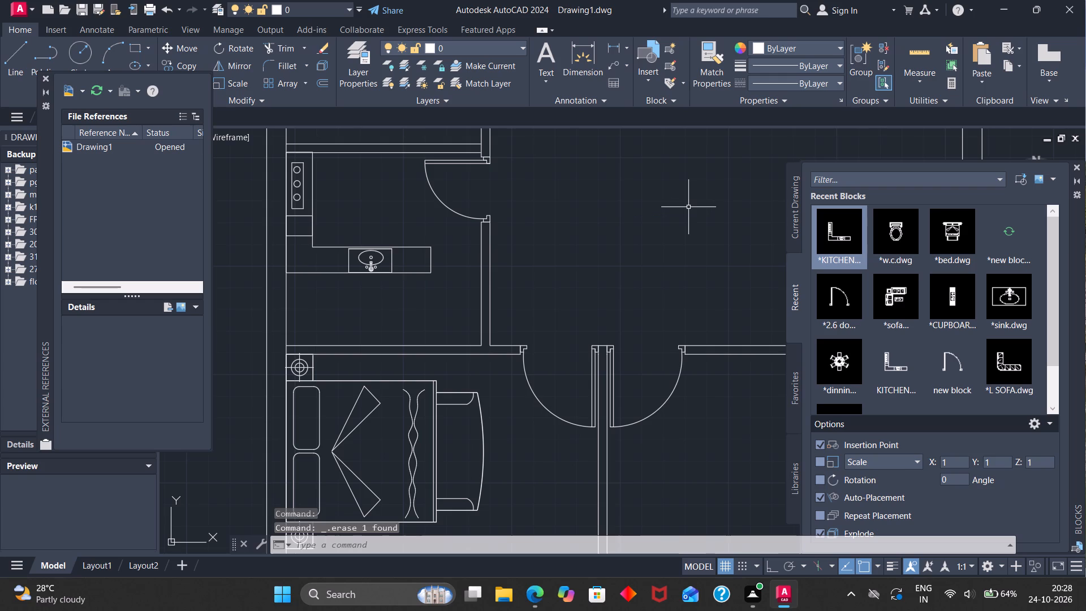
Insert the dining table block in the middle of the central hall.
scroll(686, 214, down, 5)
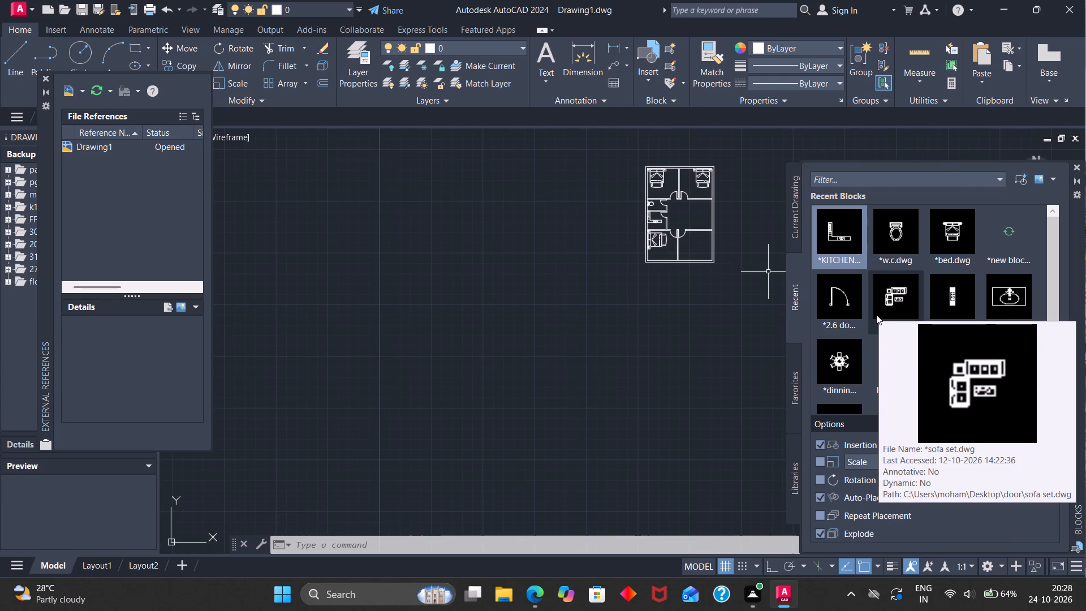
scroll(875, 316, down, 3)
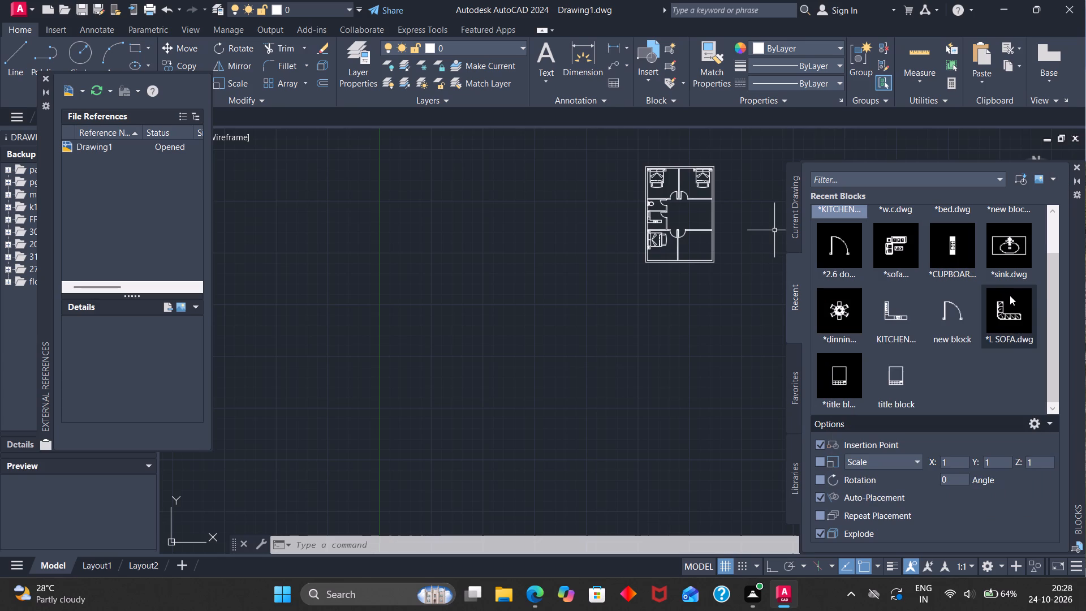
click(847, 323)
scroll(702, 219, up, 4)
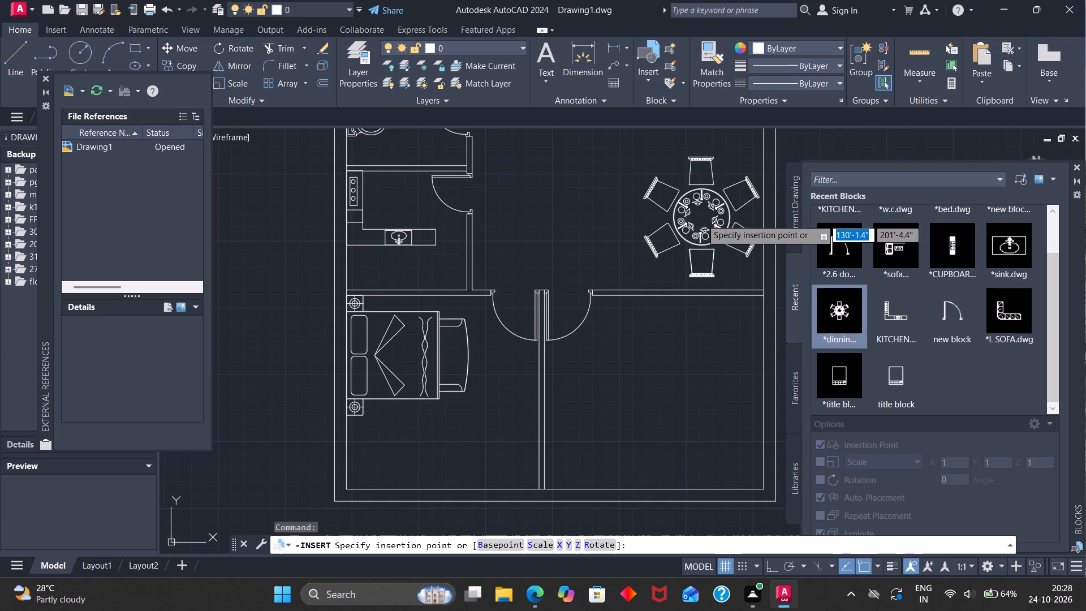
scroll(661, 212, down, 2)
scroll(643, 202, up, 2)
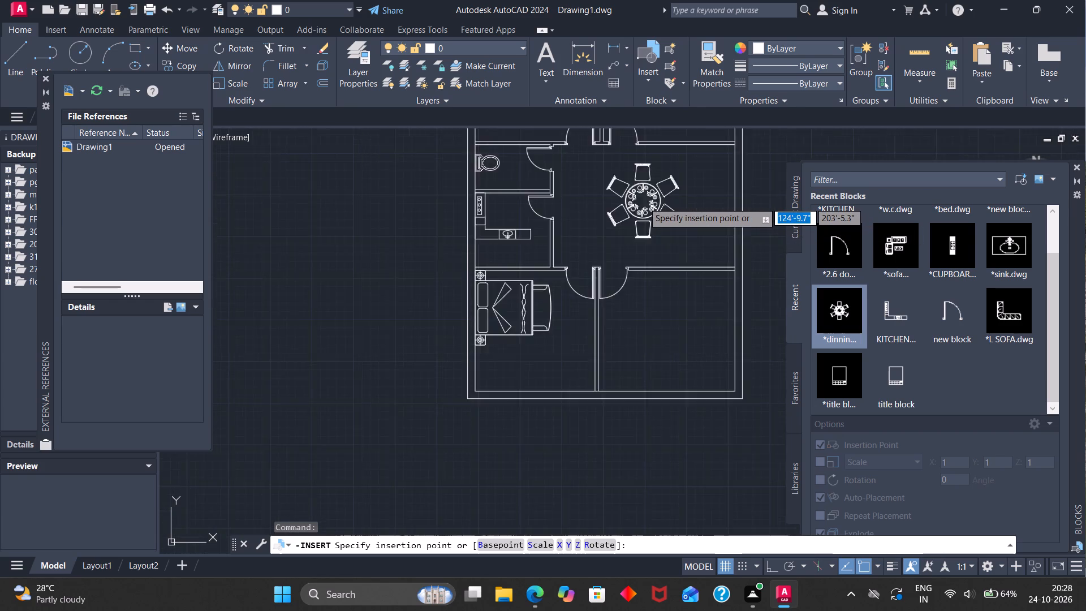
click(643, 200)
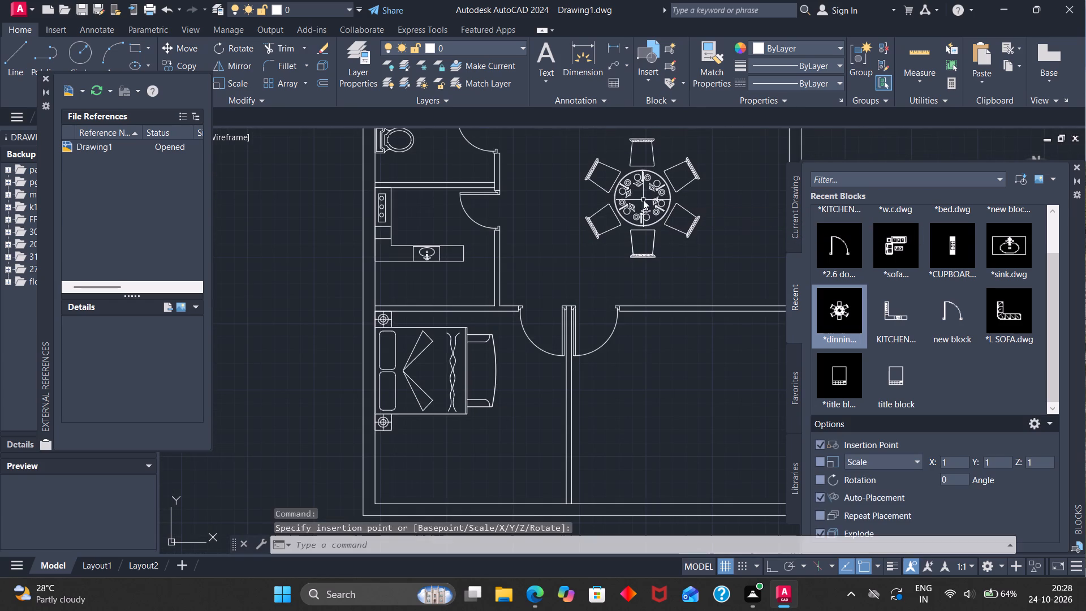
Draw a 3' by 3' rectangle in the empty space below the floor plan.
scroll(662, 219, down, 2)
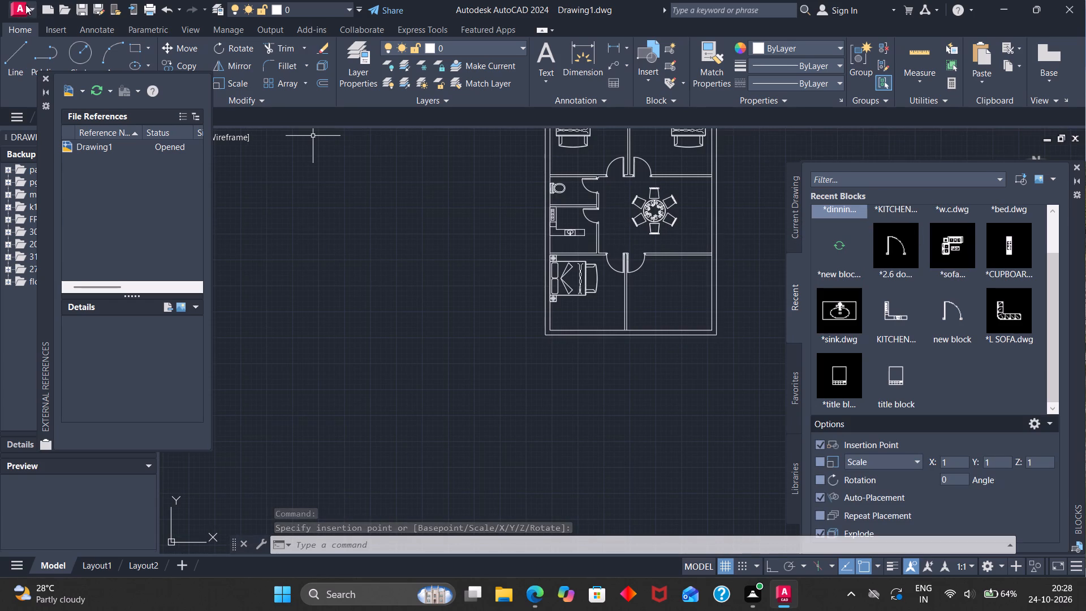
click(140, 52)
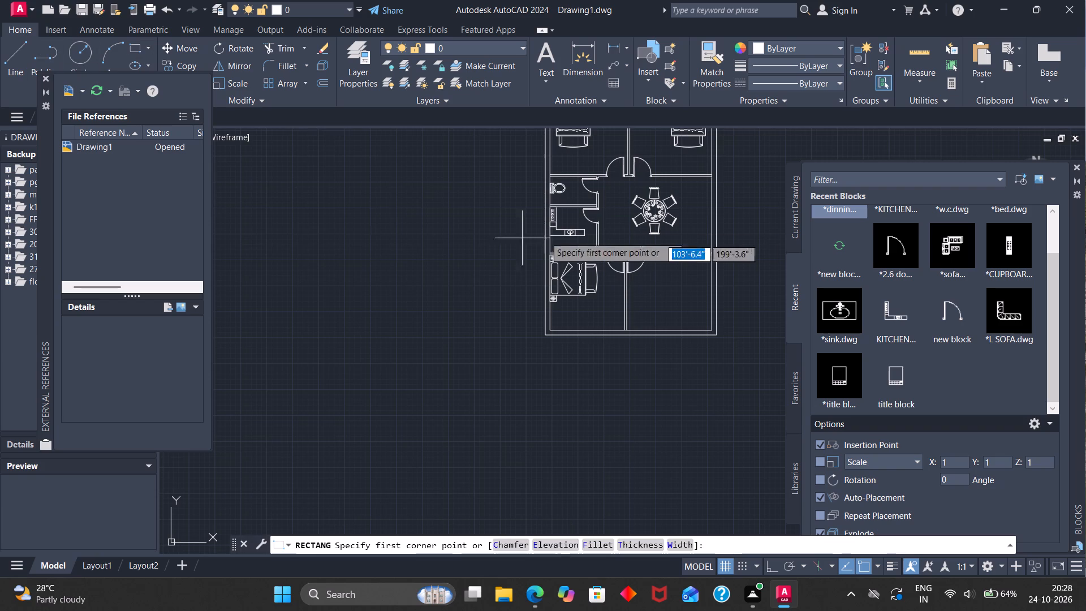
click(643, 388)
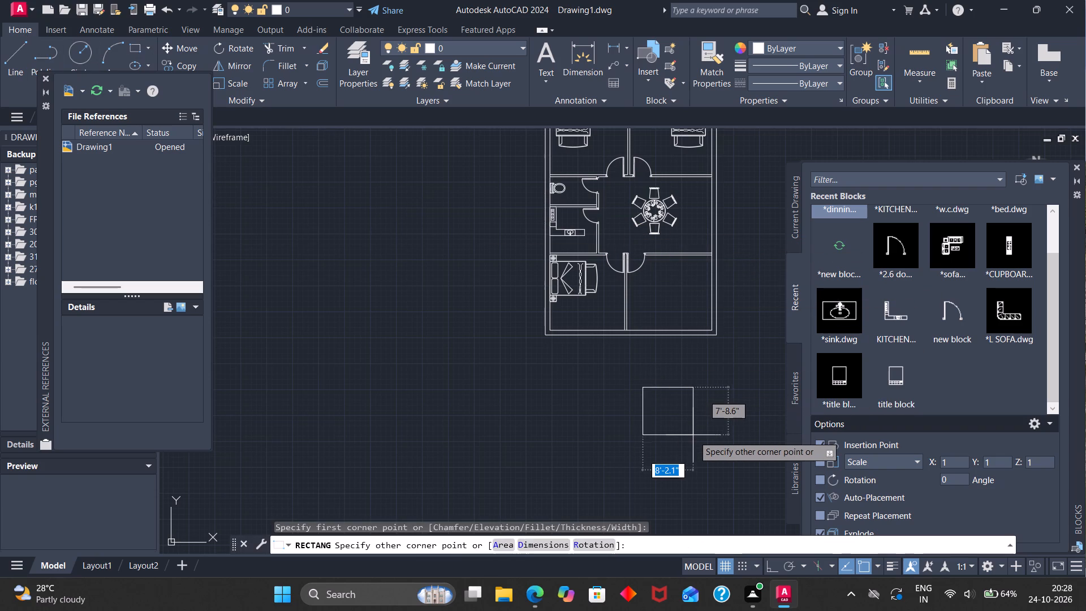
key(3)
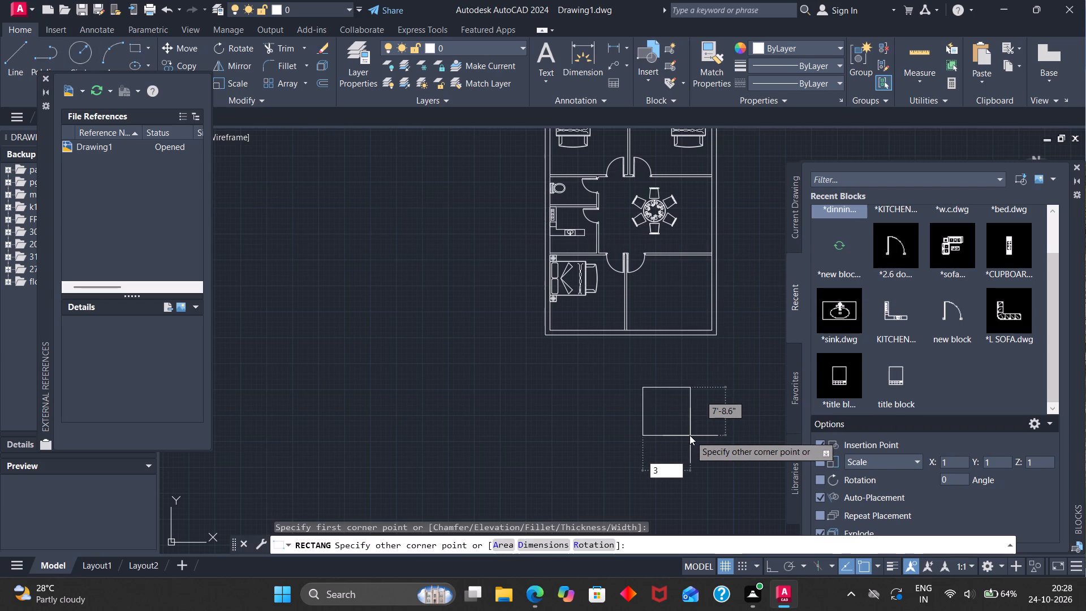
key(period)
key(BackSpace)
key(apostrophe)
text(,3')
key(Return)
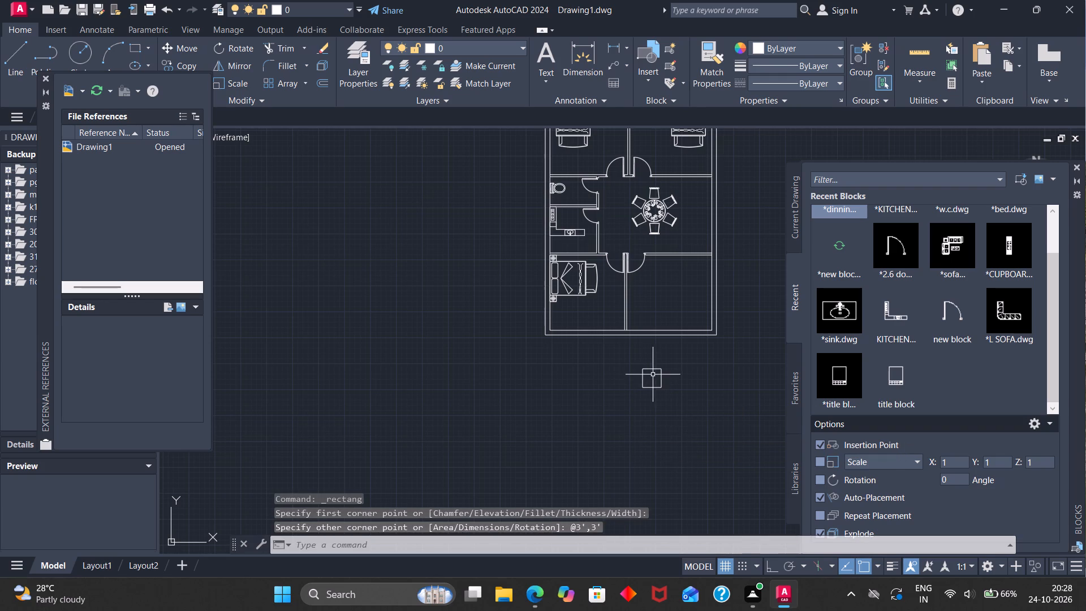
Move the 3' square by its top-right corner onto the top-right inner wall corner of the lower-right room.
click(656, 370)
key(m)
key(Return)
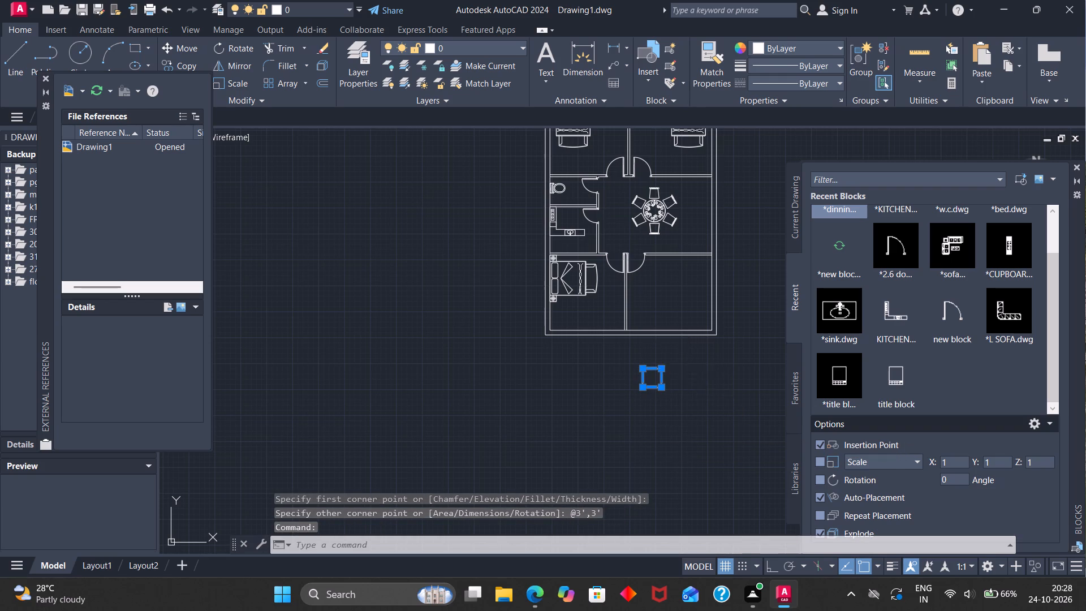
scroll(667, 366, up, 4)
click(623, 387)
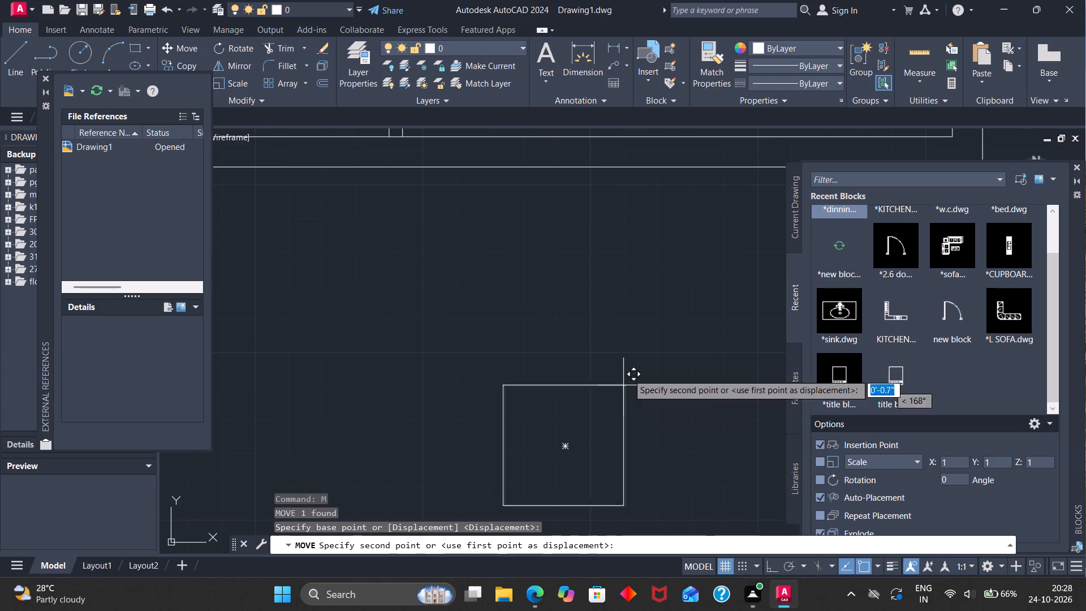
scroll(665, 295, down, 5)
scroll(700, 211, up, 4)
scroll(718, 167, down, 2)
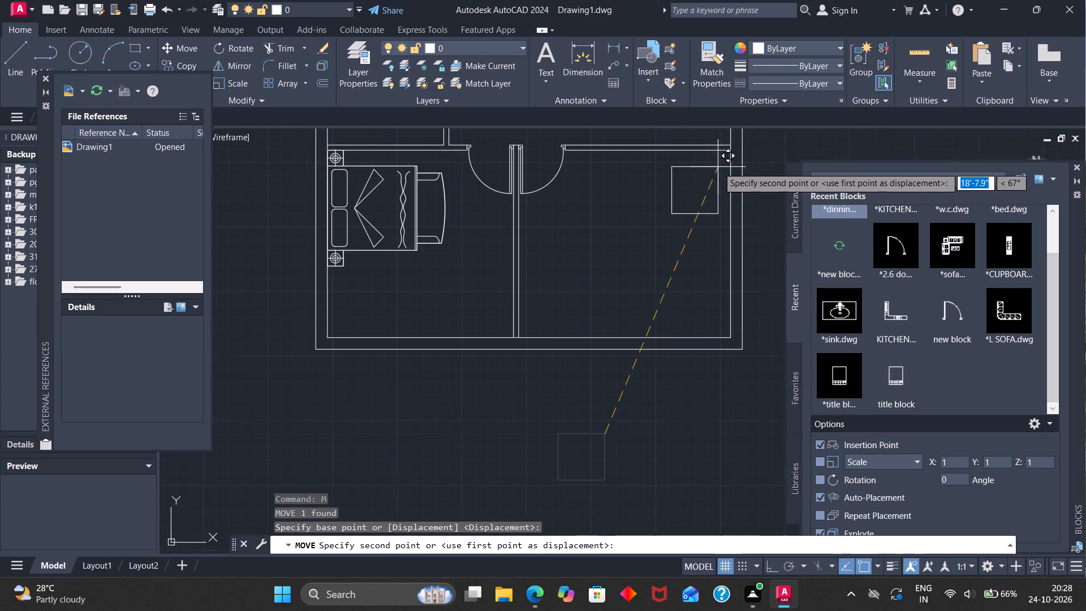
scroll(728, 148, up, 2)
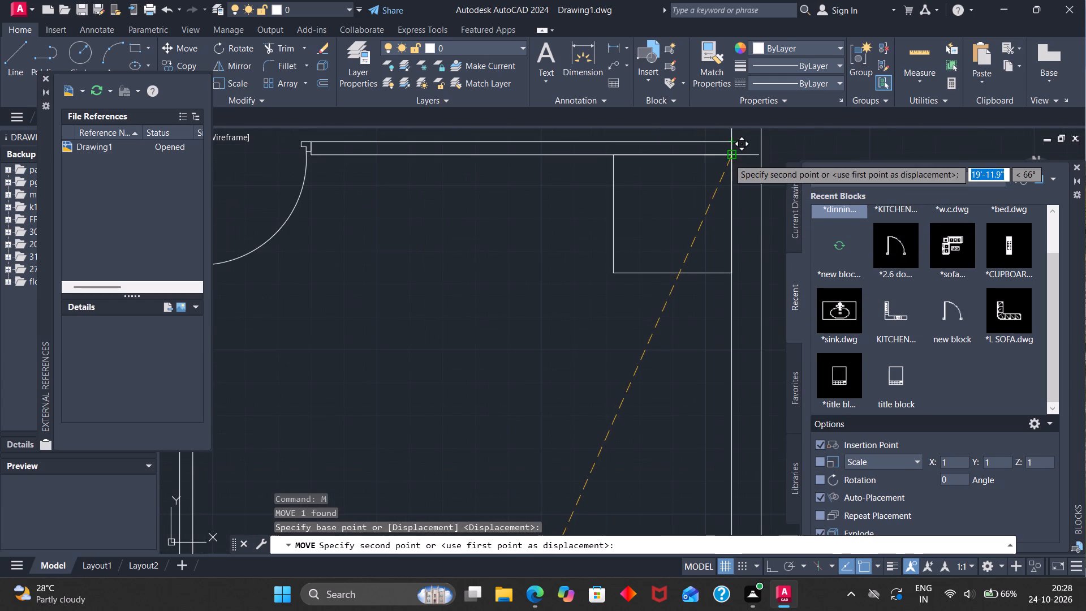
click(729, 158)
Copy the square by its bottom-right corner to the bottom-right inner wall corner of the same room.
click(708, 273)
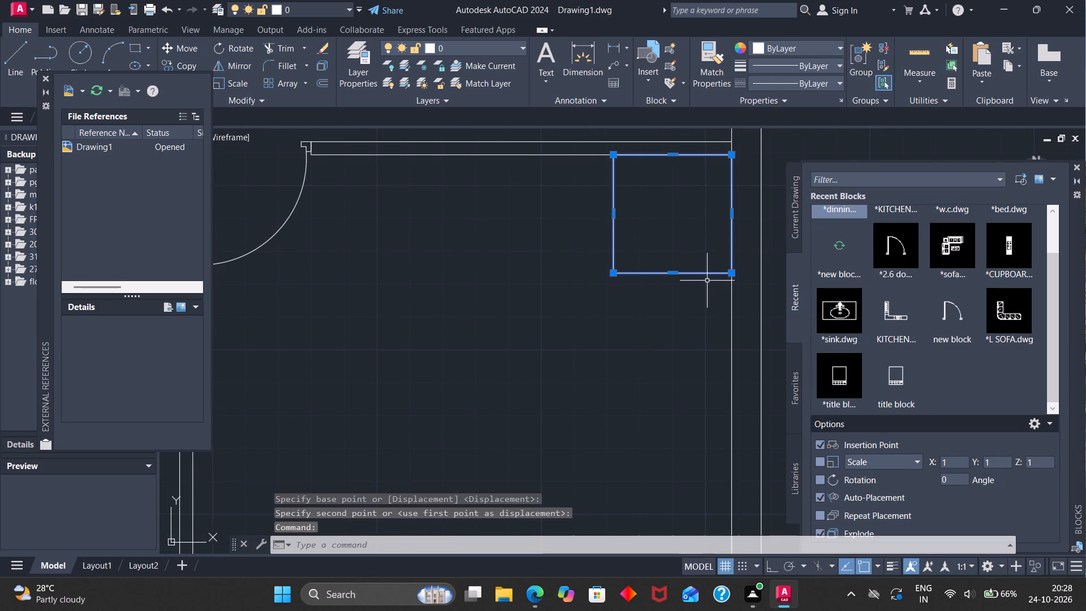
key(c)
key(o)
key(Return)
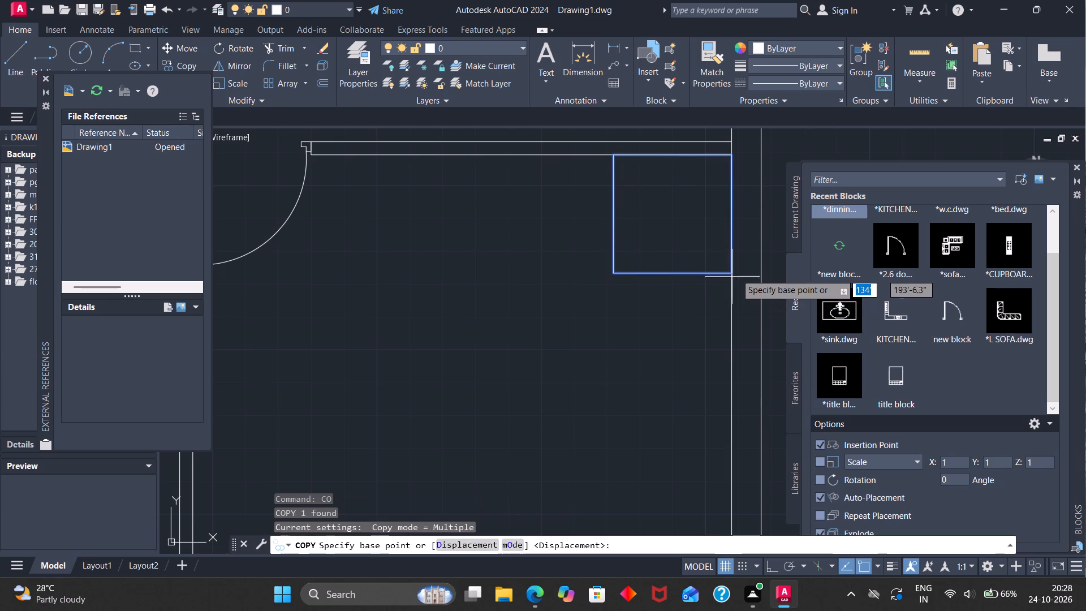
click(731, 273)
scroll(734, 324, down, 2)
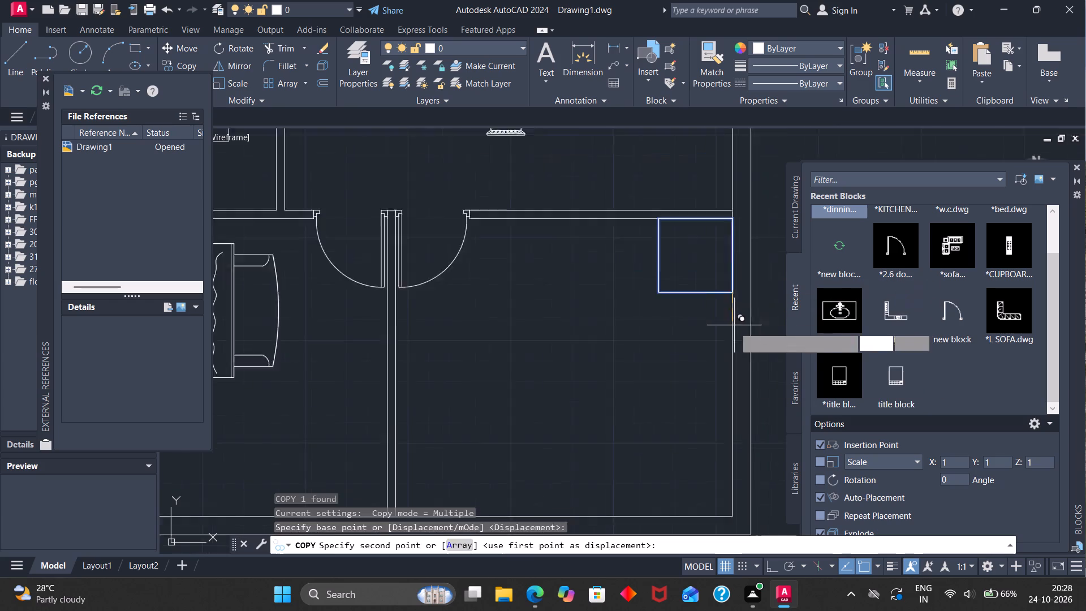
scroll(738, 371, down, 1)
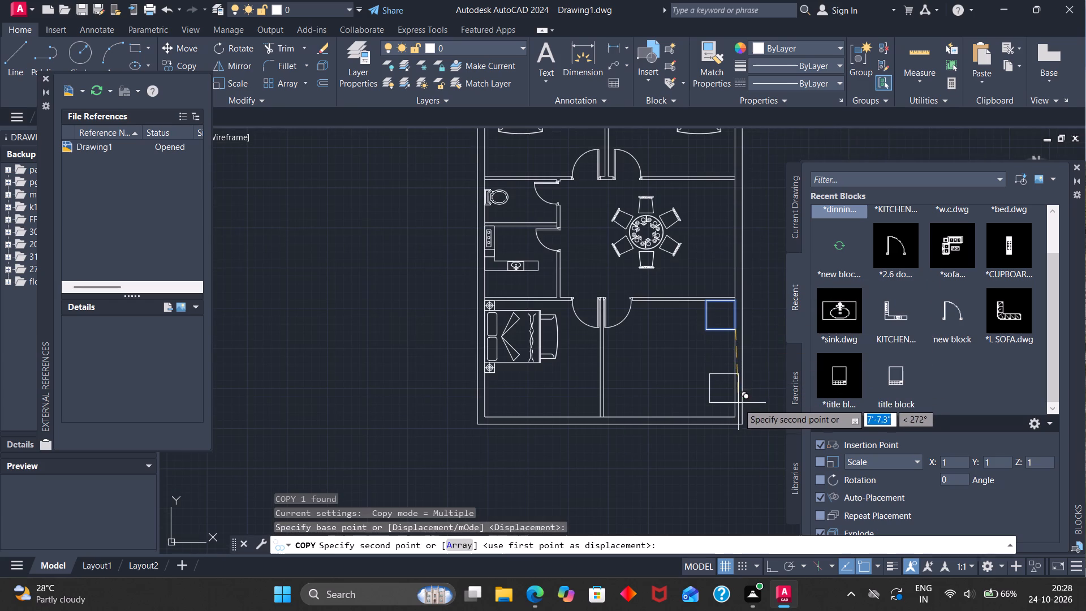
scroll(737, 419, up, 4)
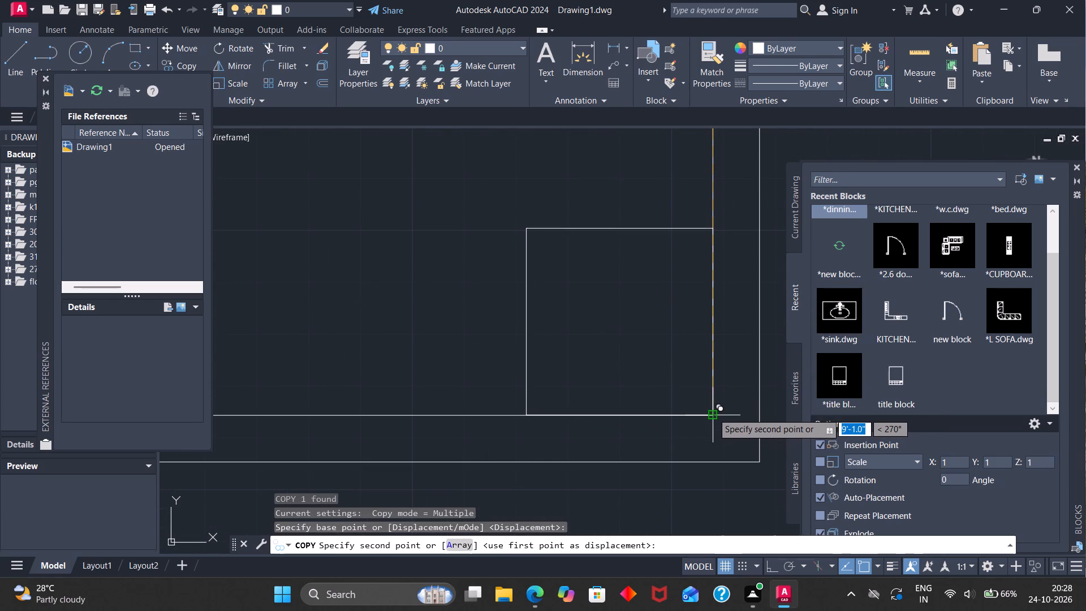
click(713, 413)
key(grave)
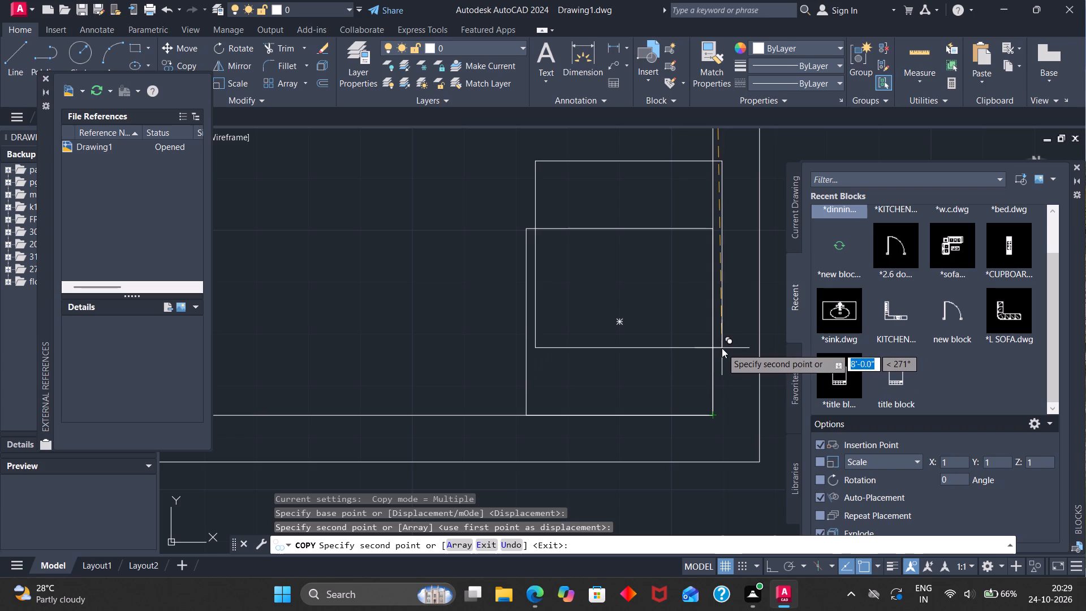
key(Escape)
Explode both corner squares of the lower-right room into separate lines.
scroll(664, 376, down, 3)
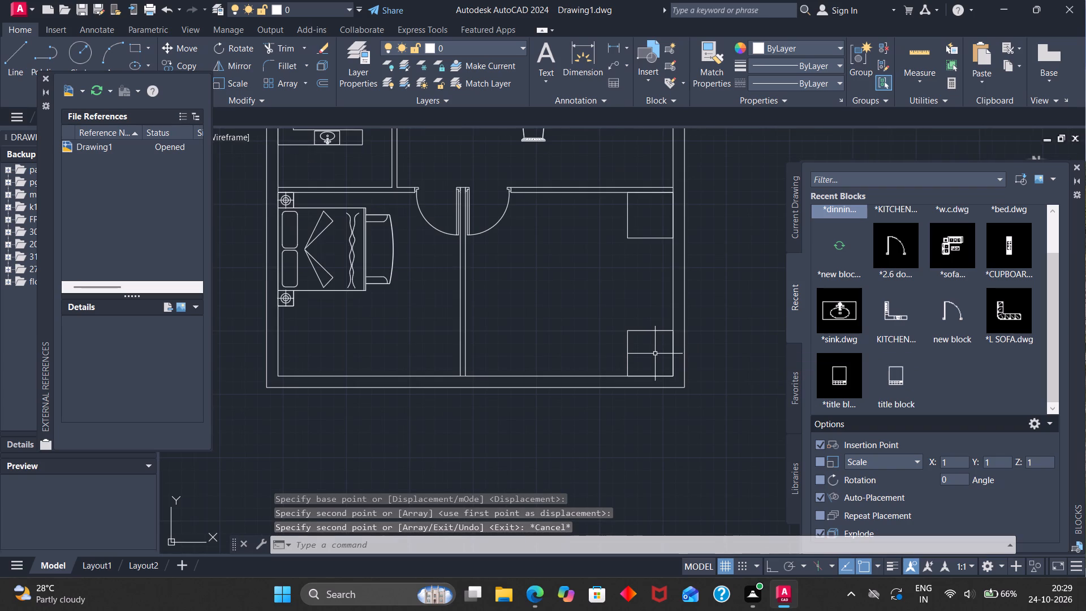
click(654, 239)
key(x)
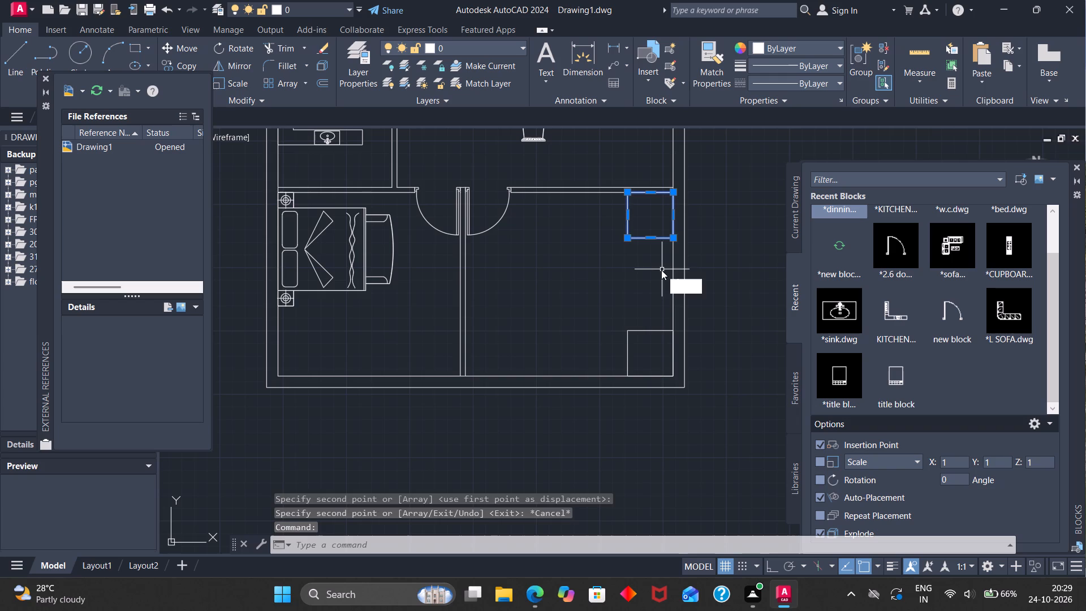
key(Return)
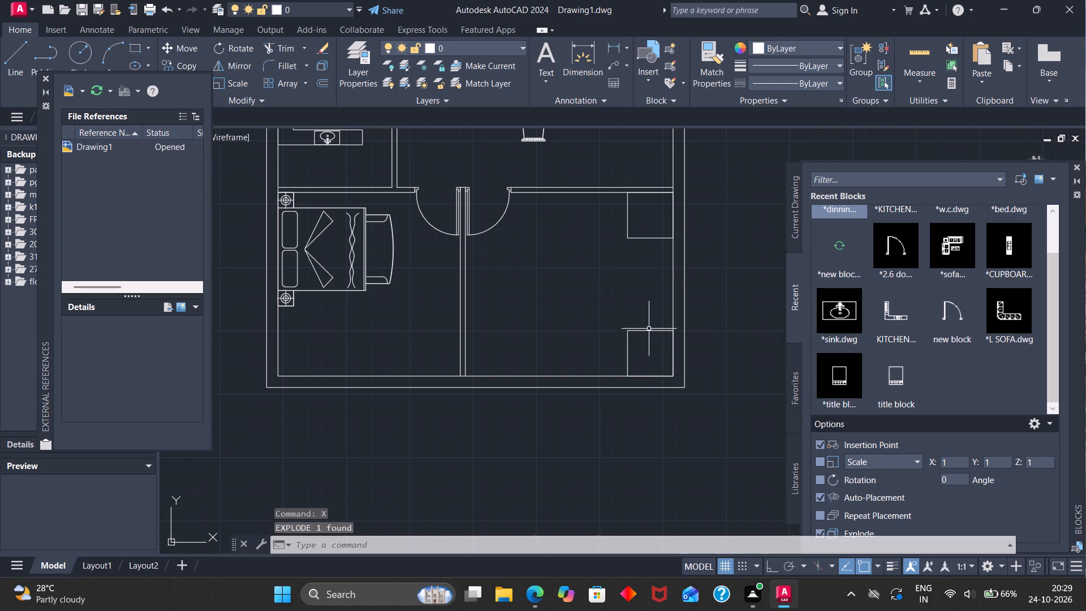
click(649, 329)
key(x)
key(Return)
Offset the upper square's left edge 8" to the left six times in succession to form the stair tread lines.
click(629, 220)
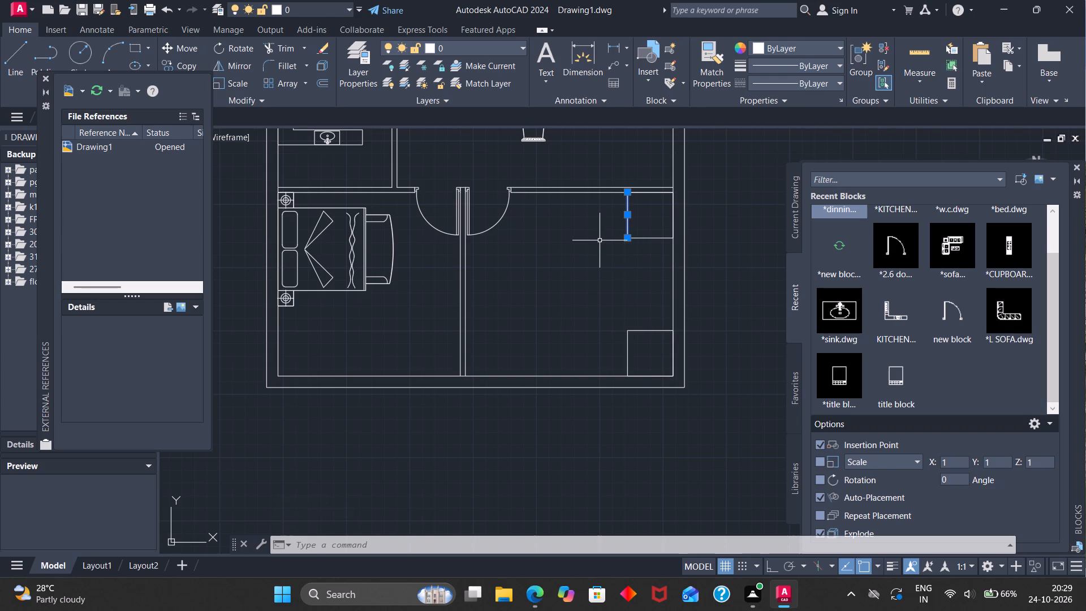
key(o)
key(Return)
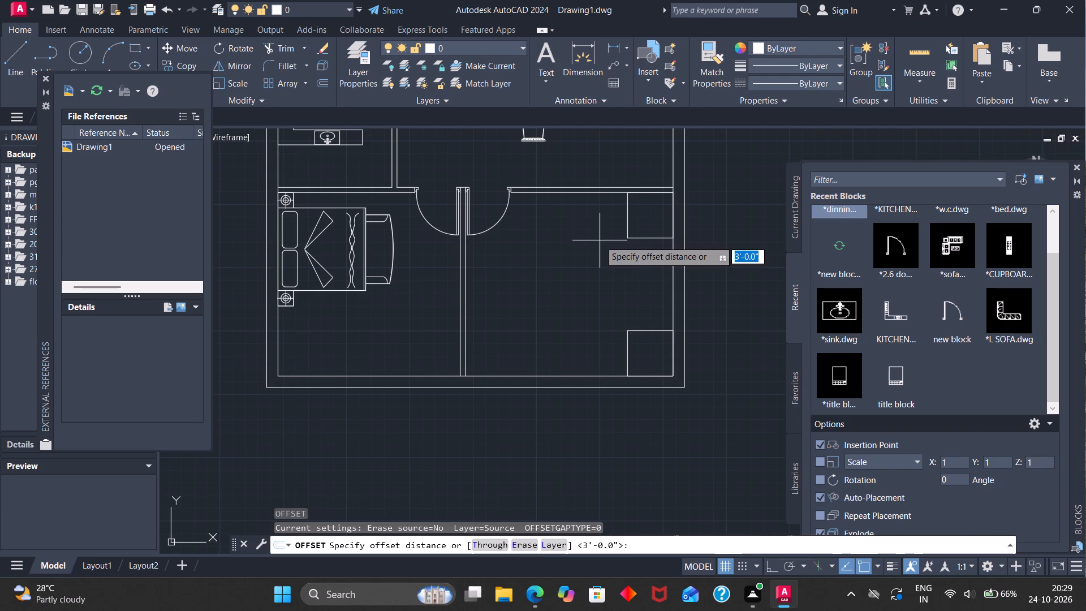
key(8)
key(Return)
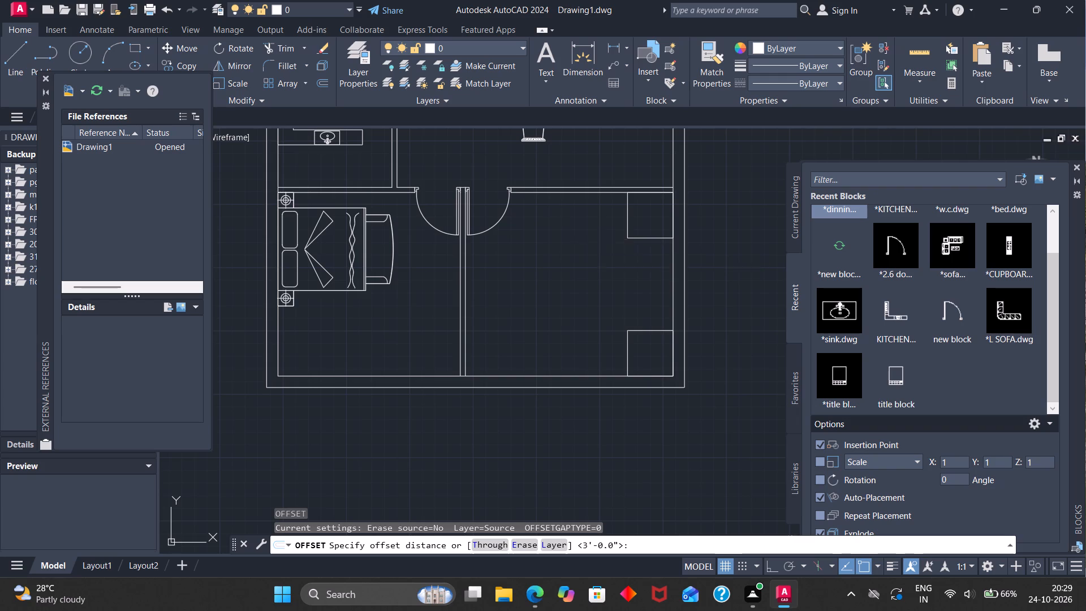
click(598, 233)
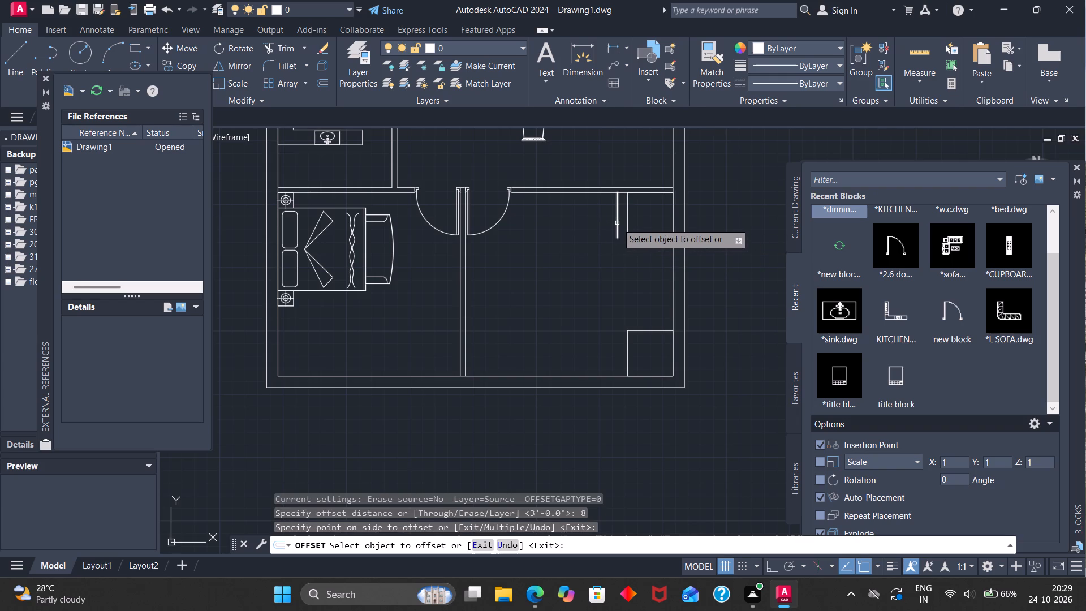
click(617, 223)
click(602, 226)
click(607, 222)
click(581, 226)
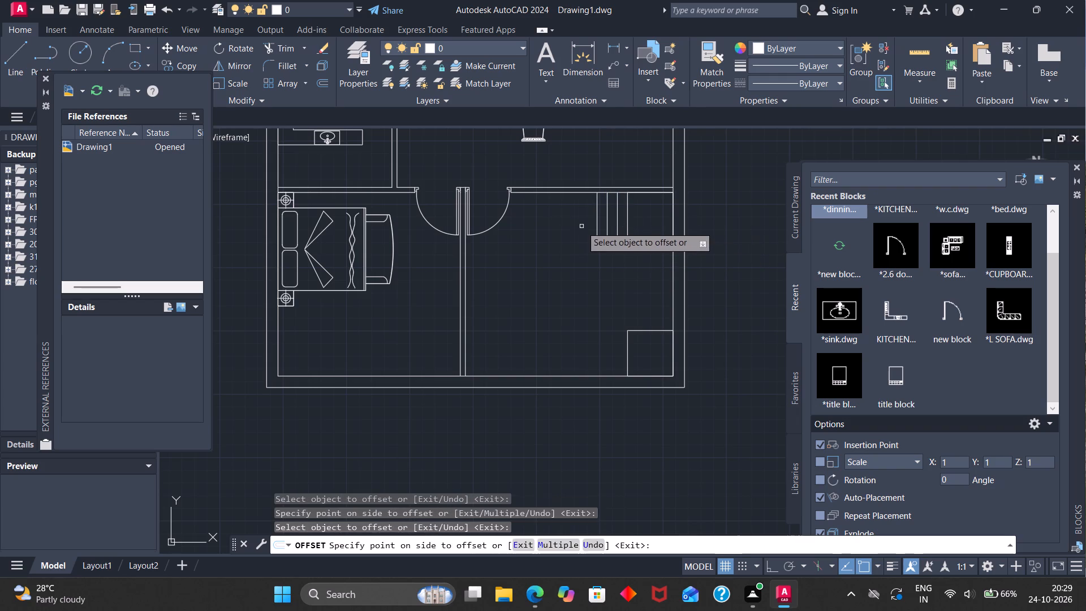
click(597, 223)
click(564, 228)
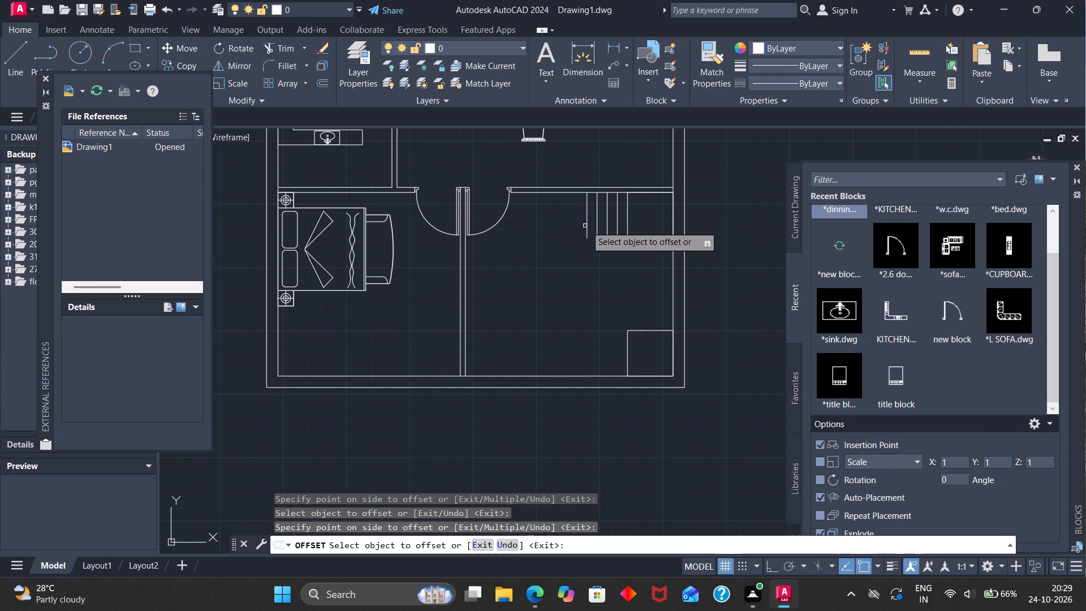
click(588, 225)
click(546, 225)
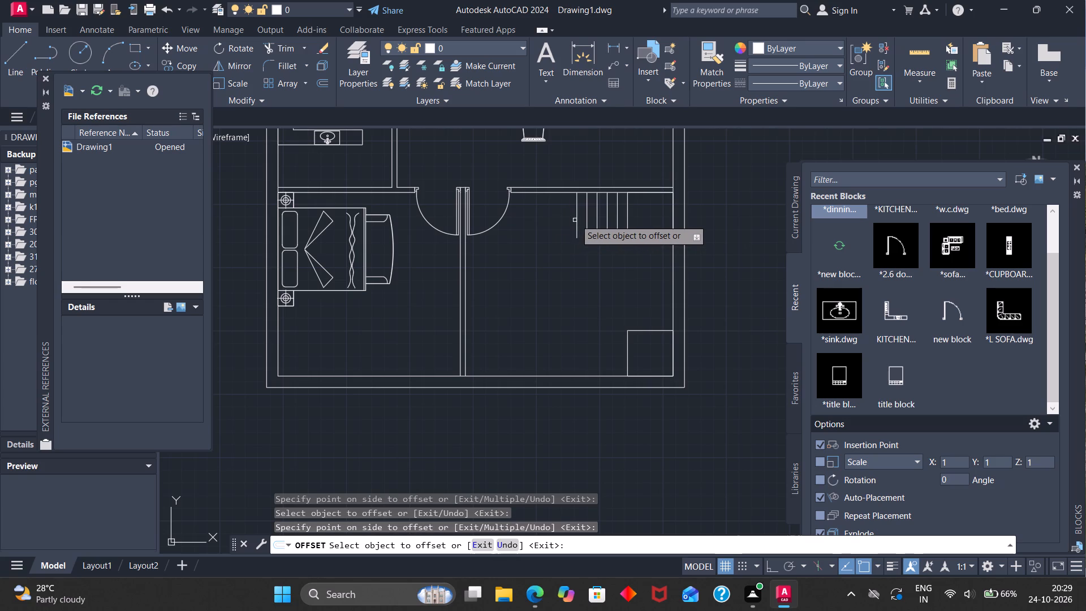
click(575, 220)
click(548, 221)
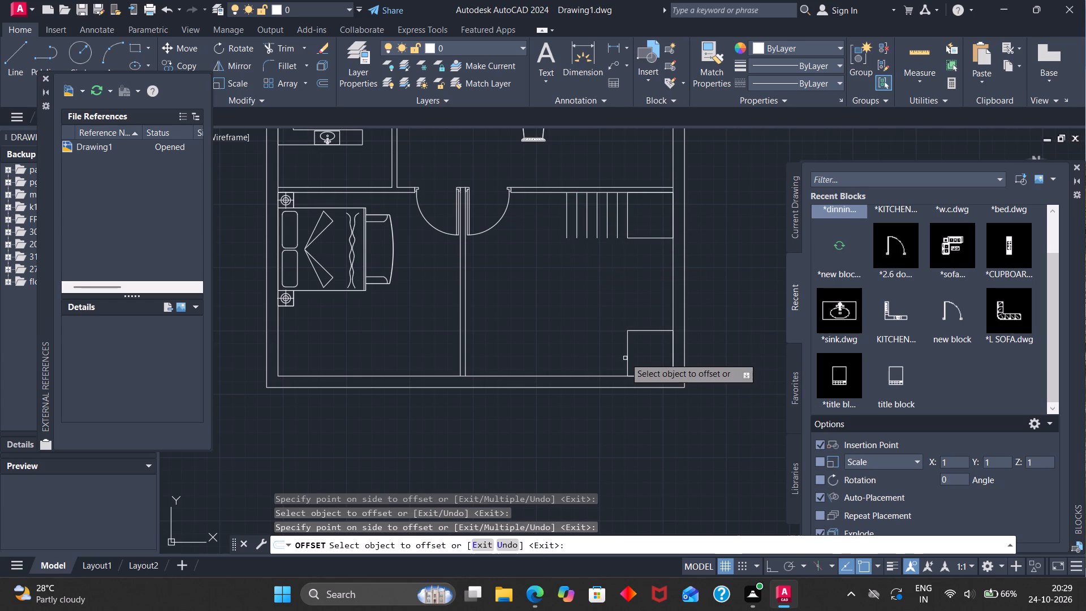
Offset the lower corner square's left edge 8" to the left six times in succession to form the lower flight's treads.
click(627, 354)
click(613, 354)
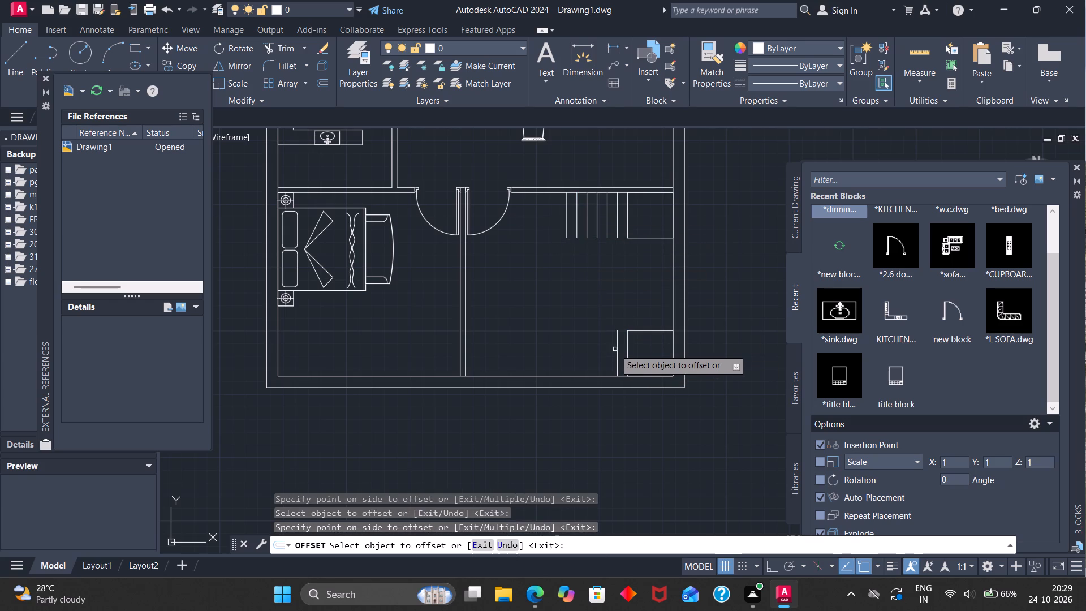
click(618, 348)
click(603, 350)
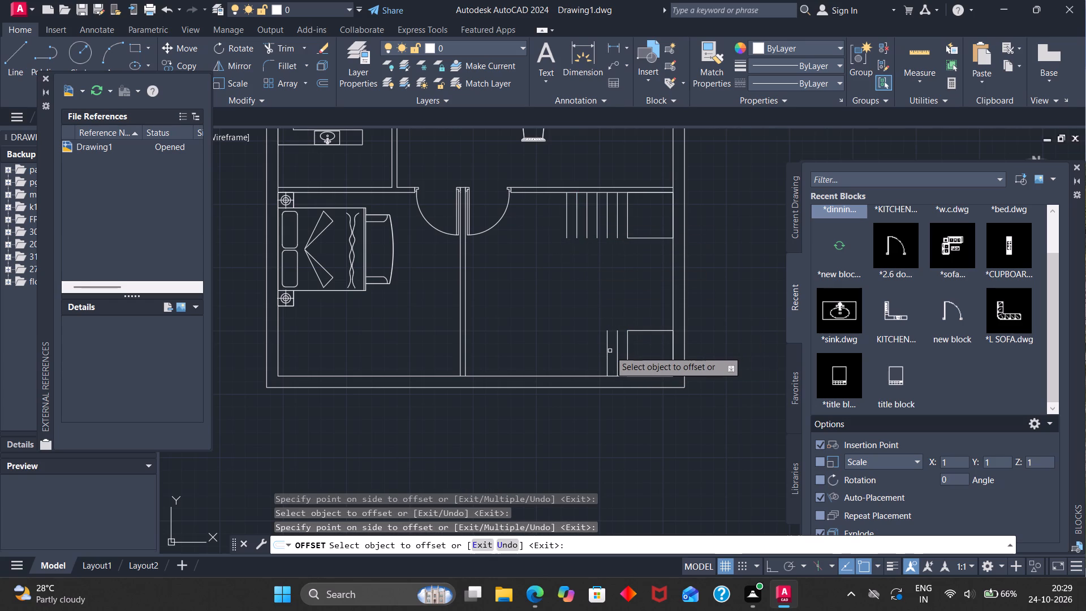
click(609, 351)
click(591, 352)
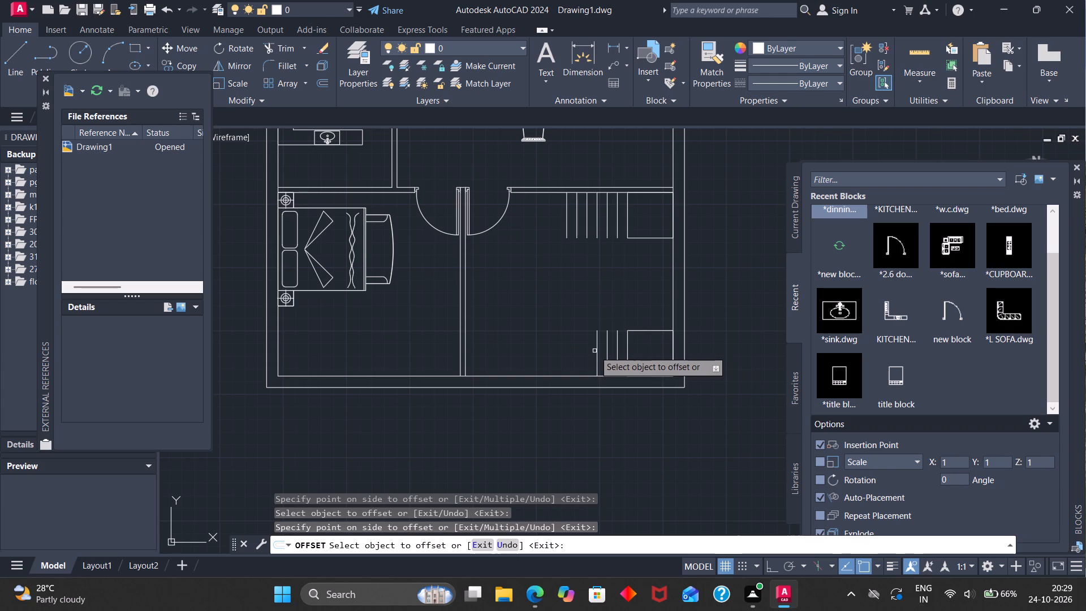
click(597, 351)
click(571, 351)
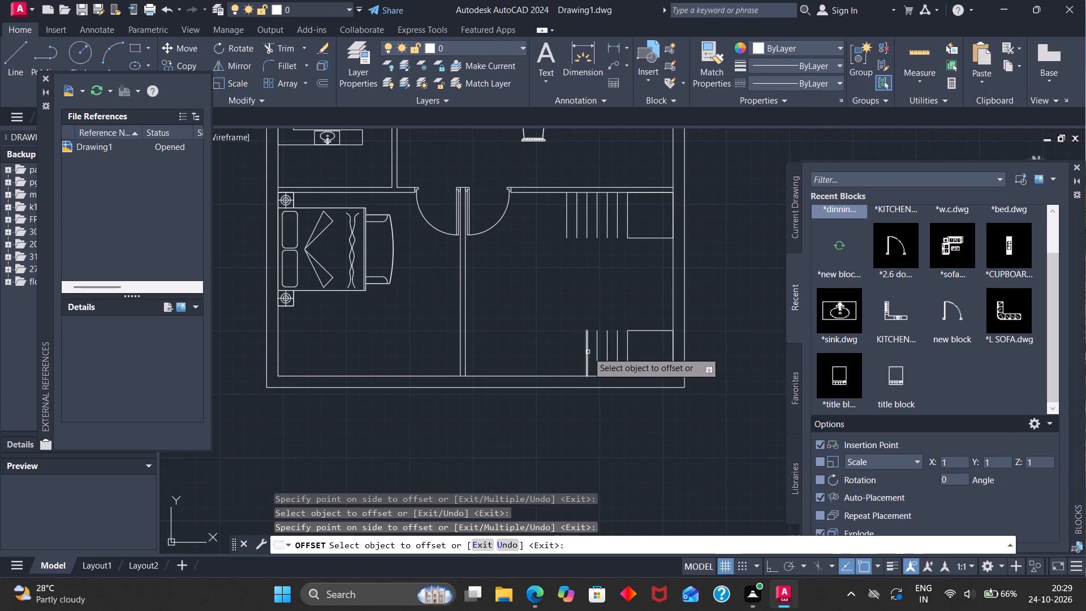
click(588, 352)
click(564, 352)
click(575, 351)
click(561, 351)
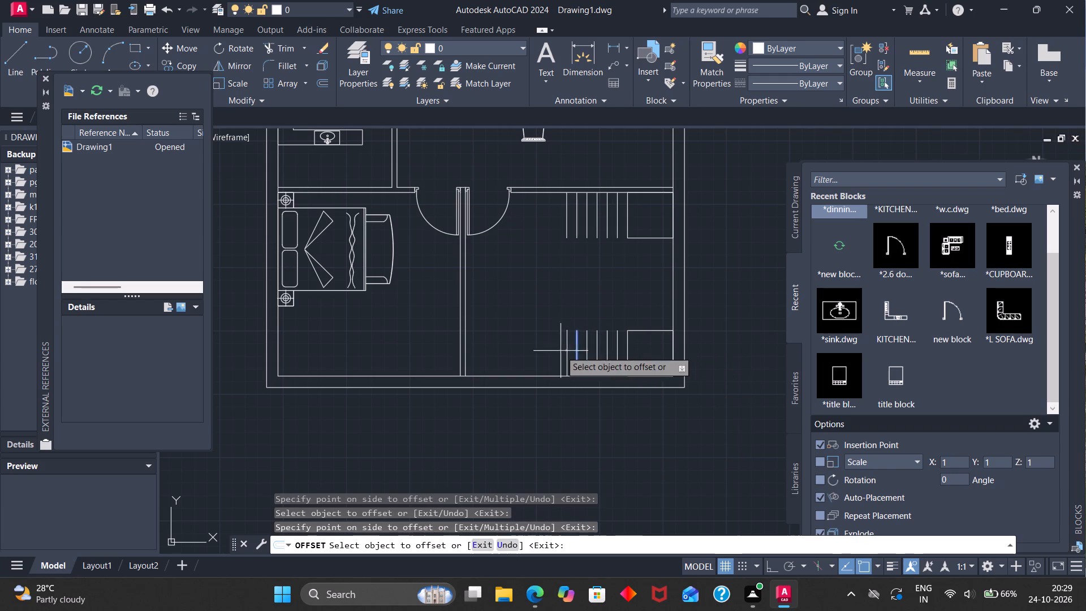
Offset the upper corner square's bottom edge 8" downward eight times in succession to form the treads between the two landings.
click(648, 238)
click(654, 263)
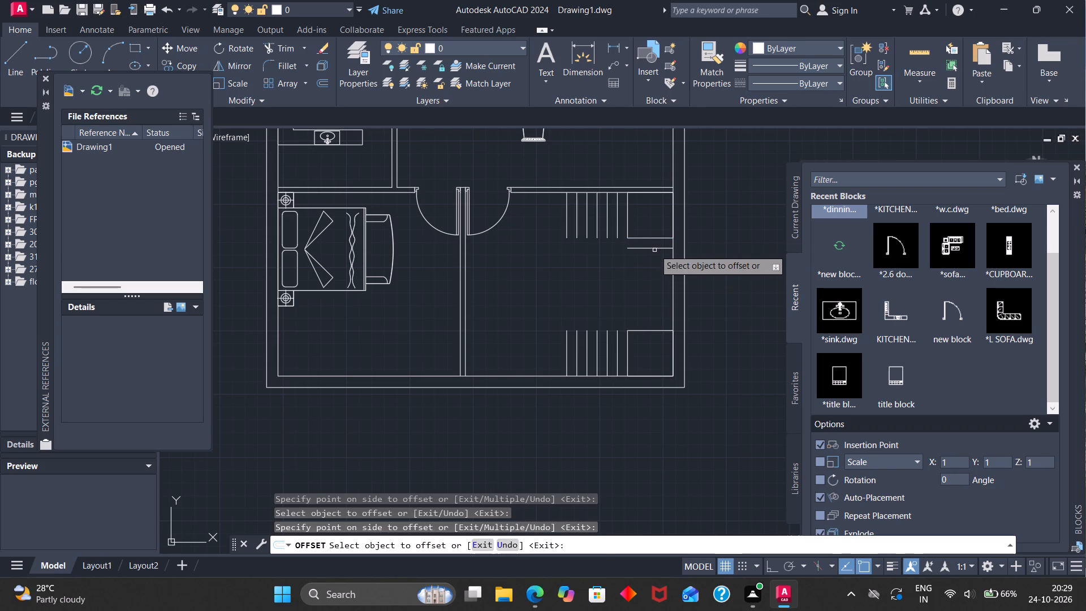
click(654, 249)
click(658, 291)
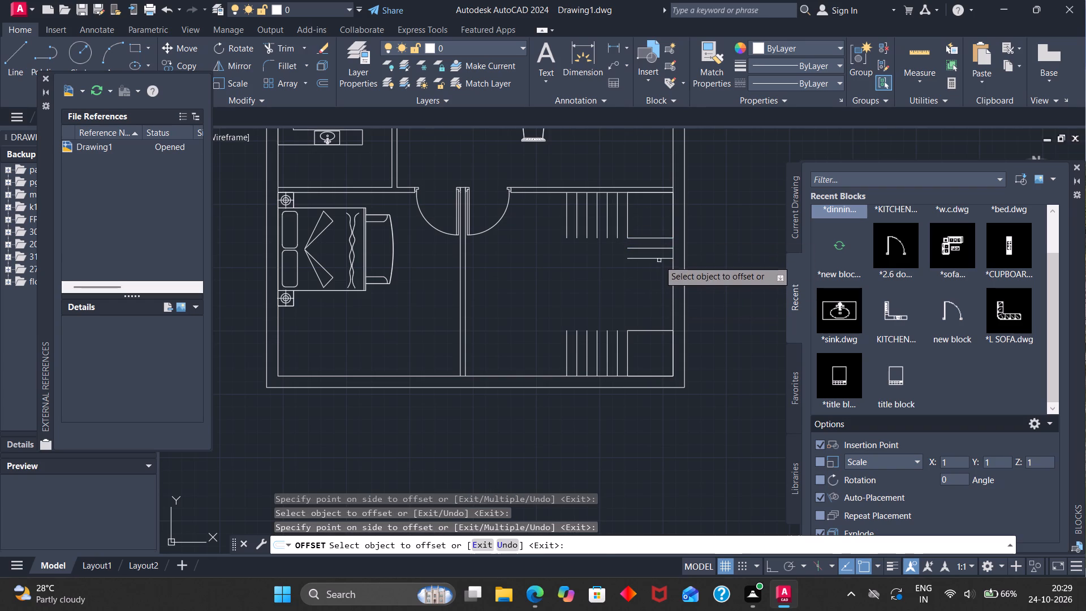
click(659, 259)
click(657, 296)
click(659, 267)
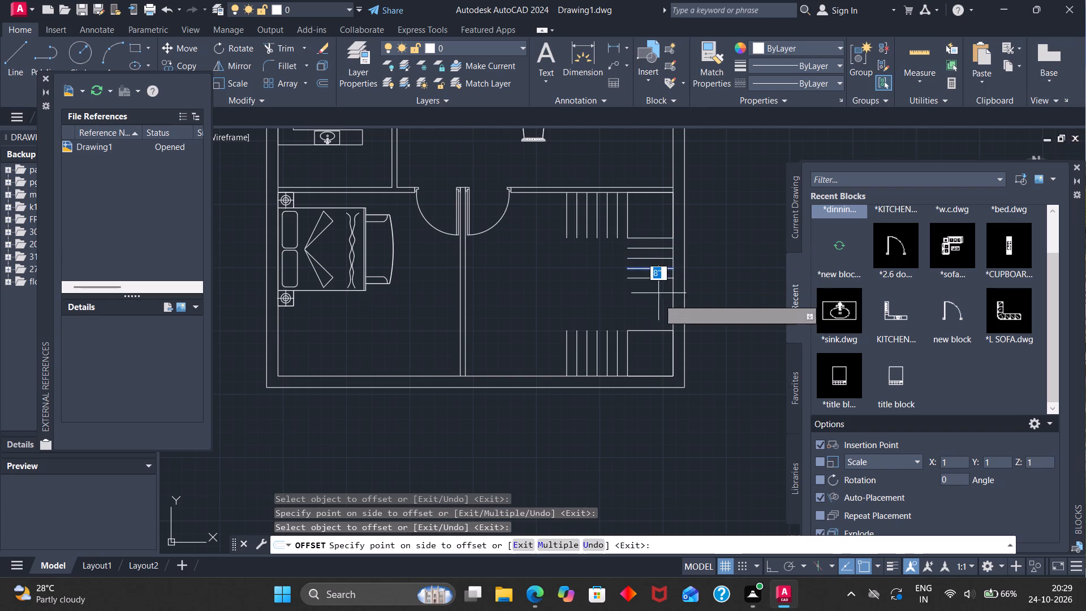
click(660, 309)
click(660, 281)
click(661, 318)
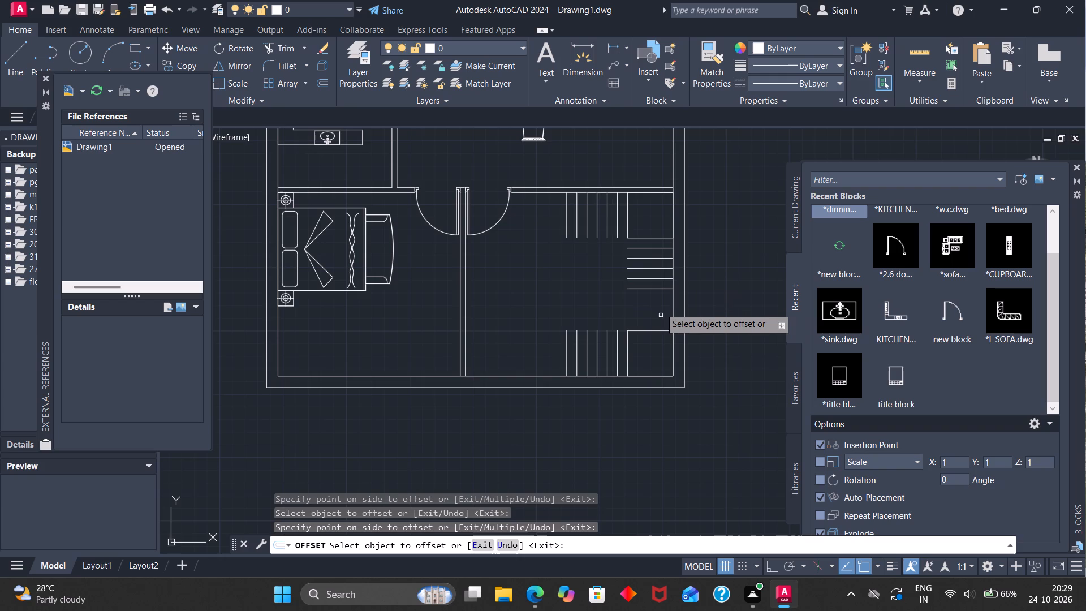
click(659, 287)
click(660, 322)
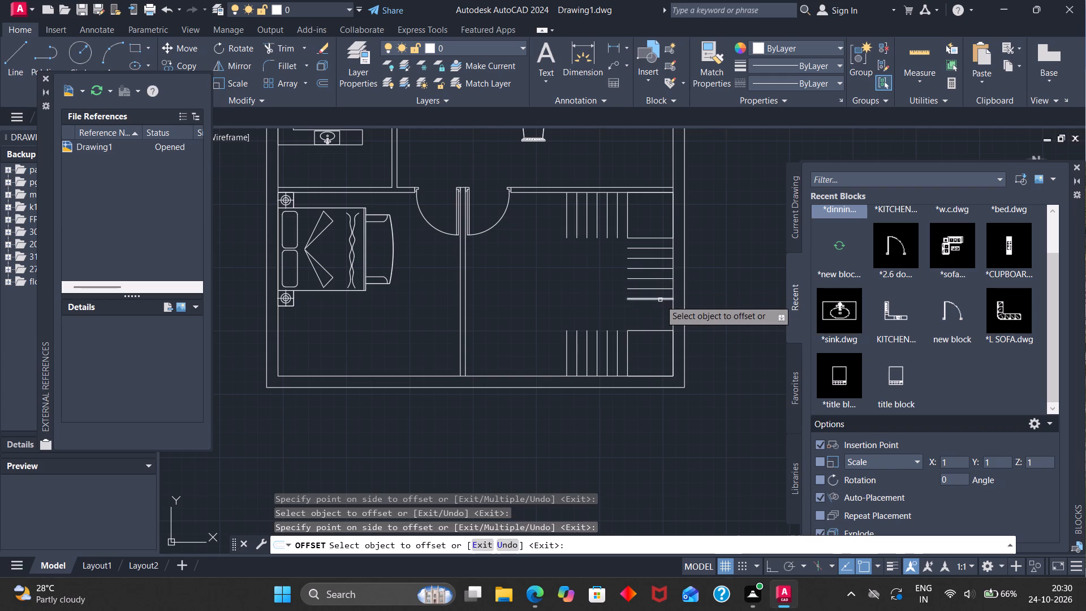
click(660, 300)
click(660, 326)
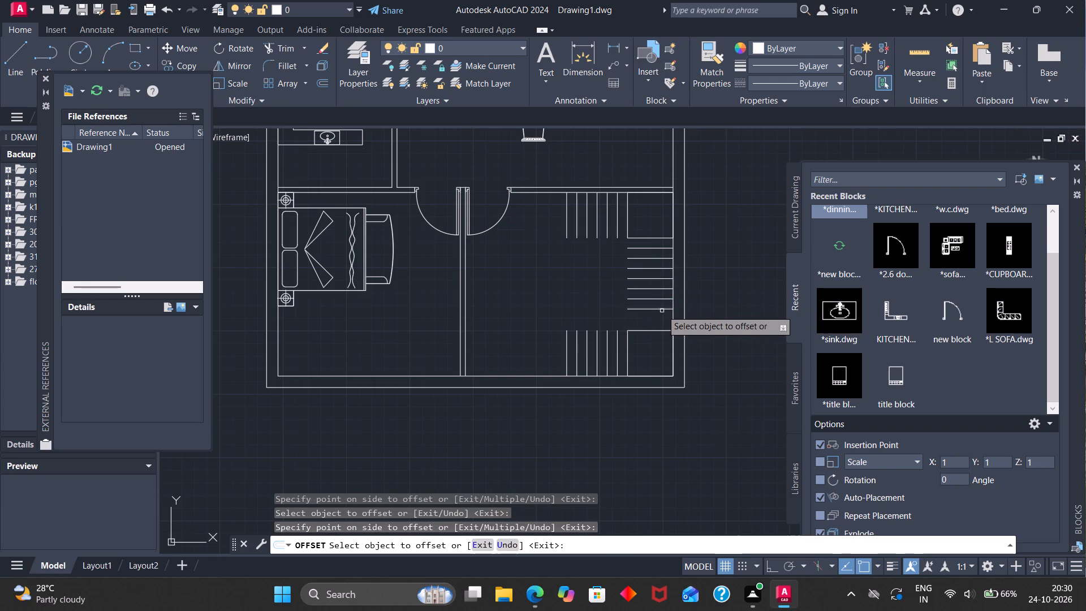
click(662, 310)
click(661, 325)
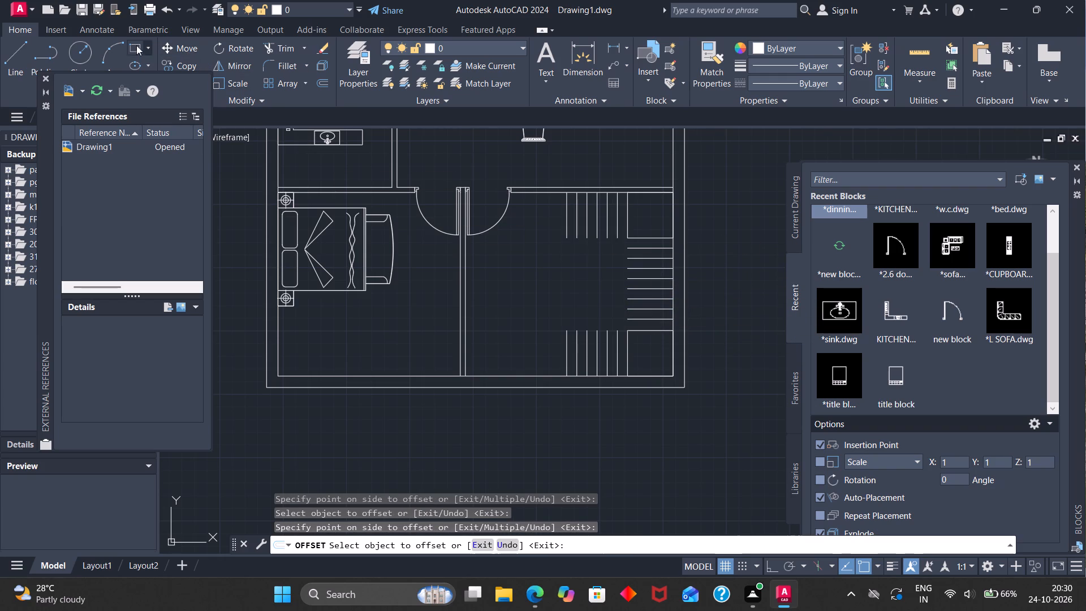
Draw the stair's inner edge line from the upper flight's leftmost tread, via both landings' inner corners, to the lower flight's leftmost tread.
click(7, 55)
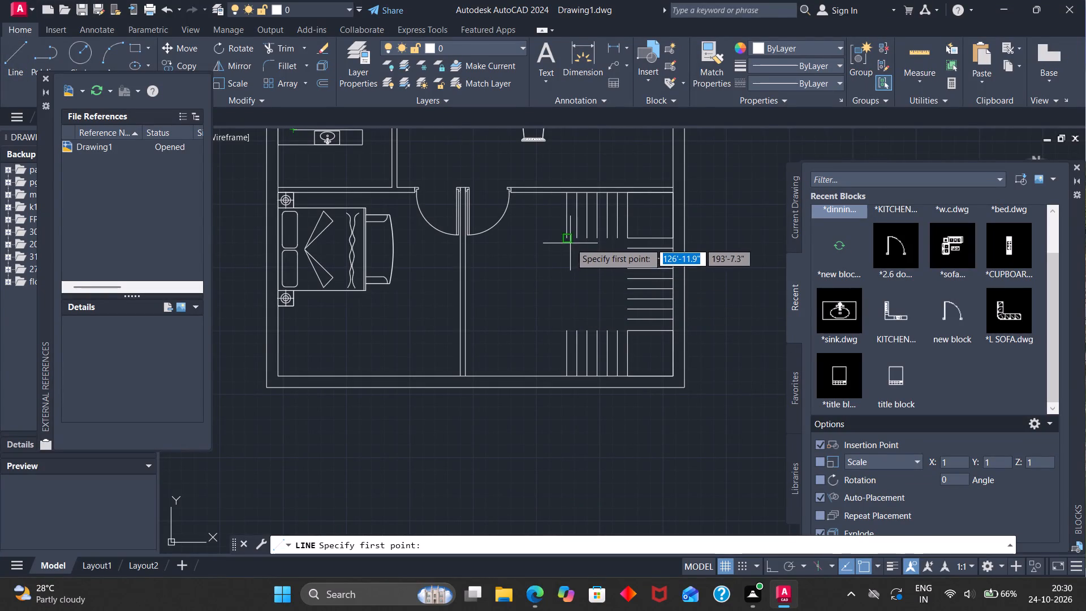
click(566, 242)
click(627, 238)
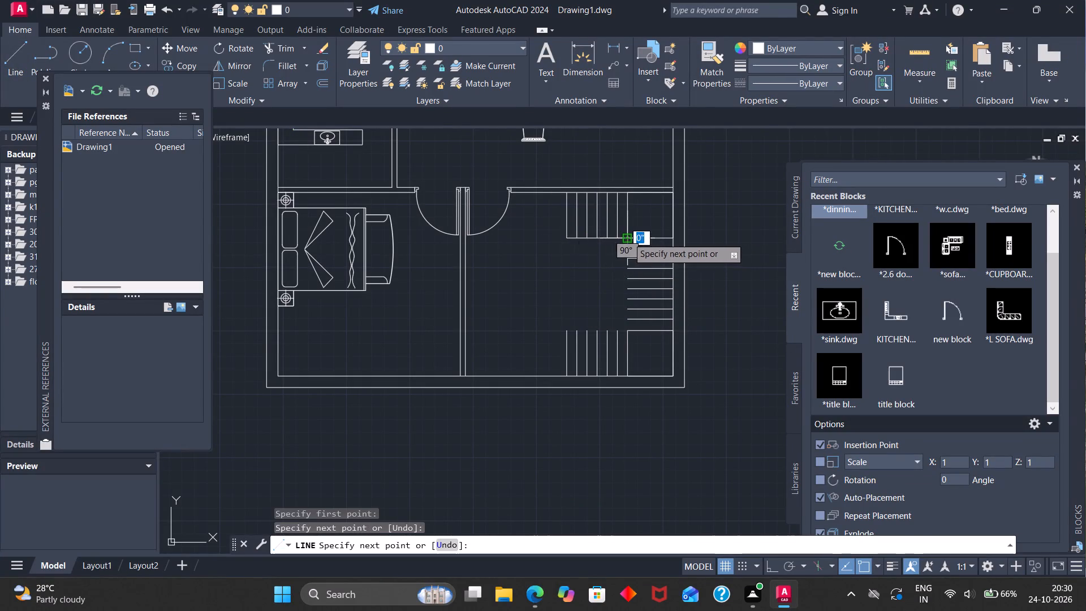
click(630, 329)
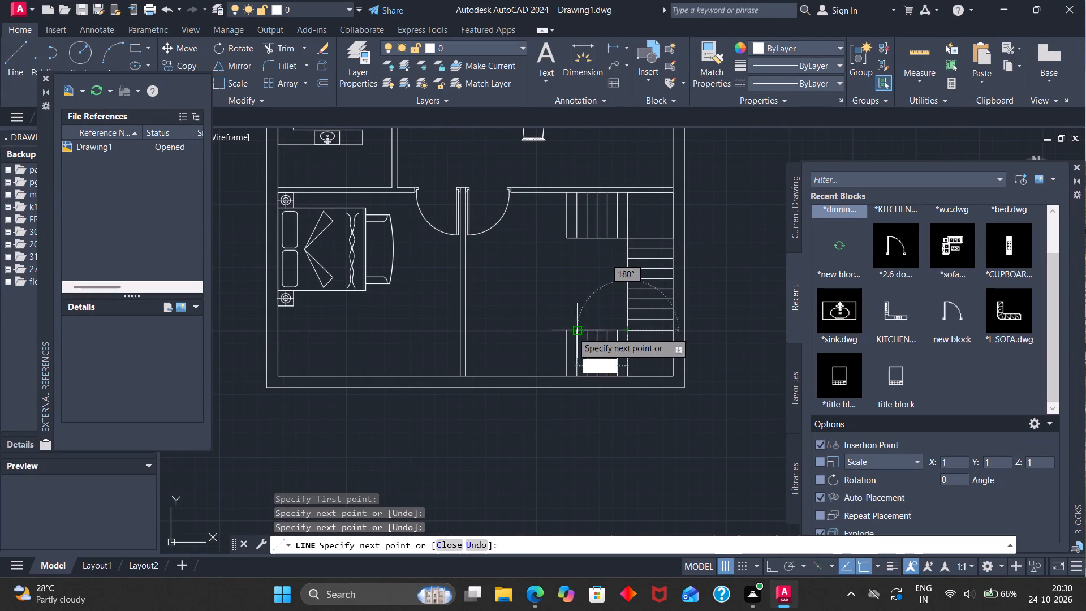
click(566, 333)
key(Escape)
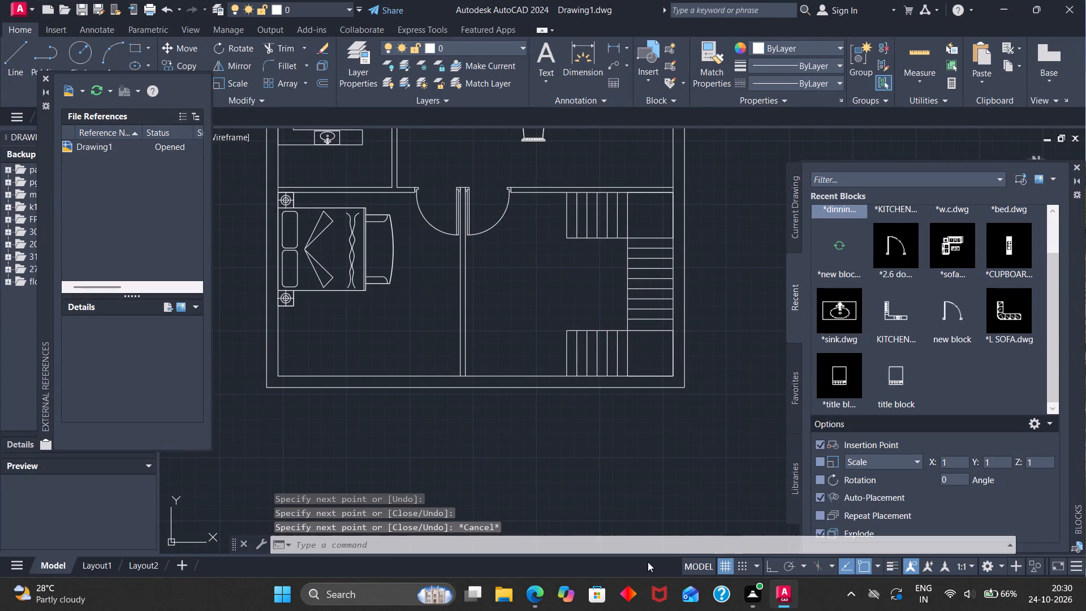
Draw an L-shaped direction line from left of the upper flight to the upper landing, then about 8' down into the lower landing.
scroll(647, 561, down, 1)
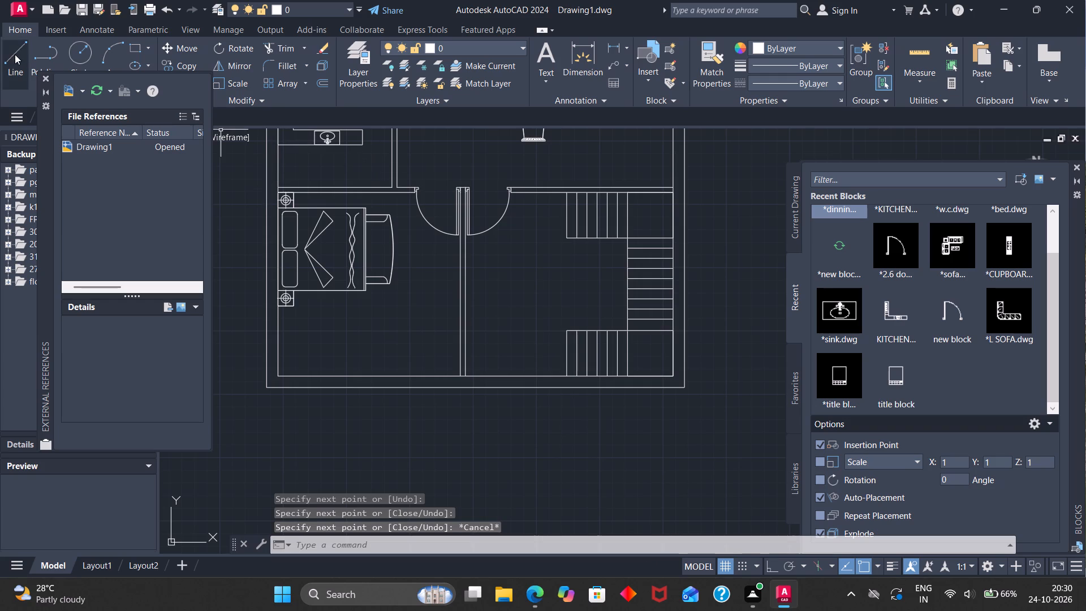
click(15, 54)
click(544, 222)
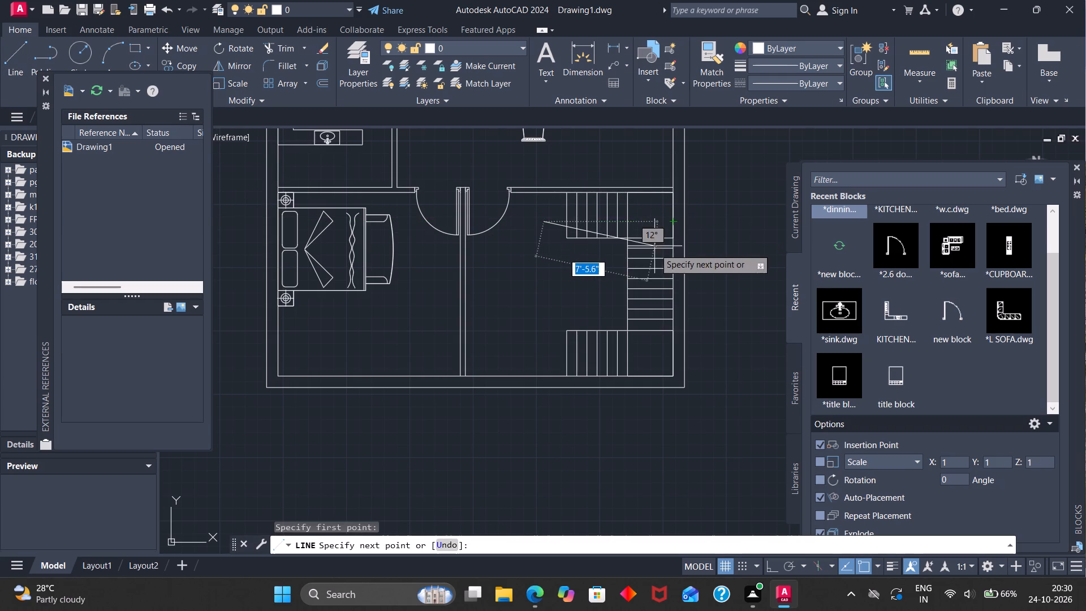
click(653, 221)
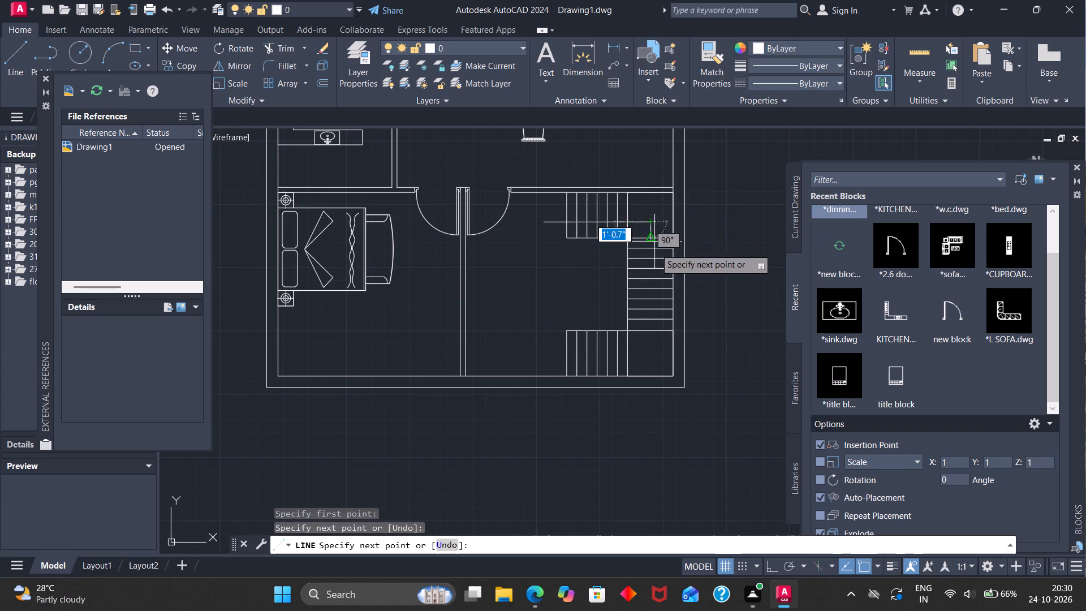
click(651, 343)
key(Escape)
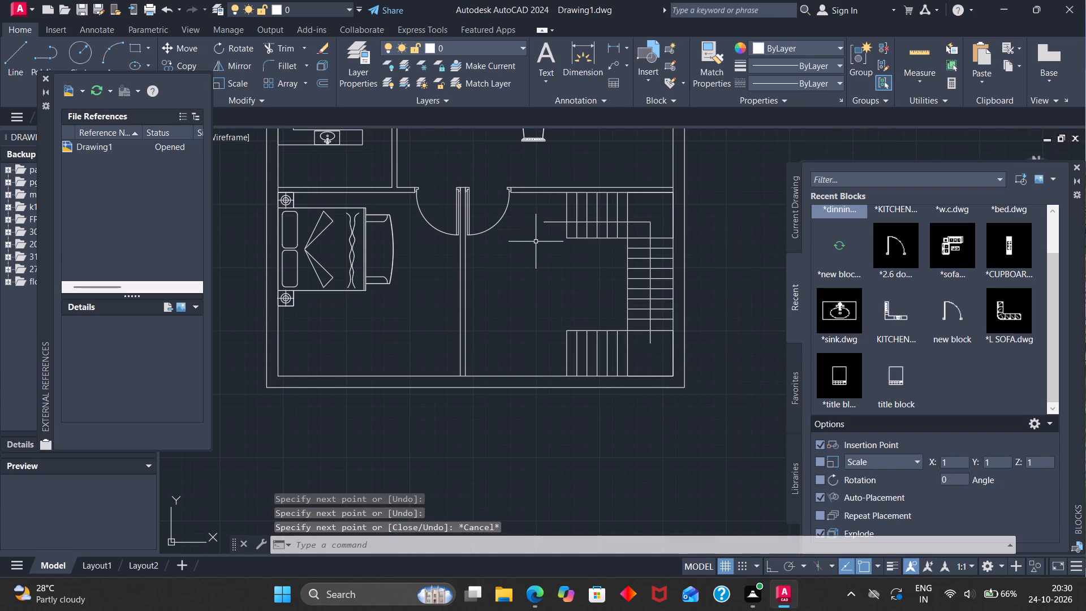
Draw a 3-sided polygon by edge, about 1' per side, with its apex at the direction line's lower end.
text(pol)
key(Return)
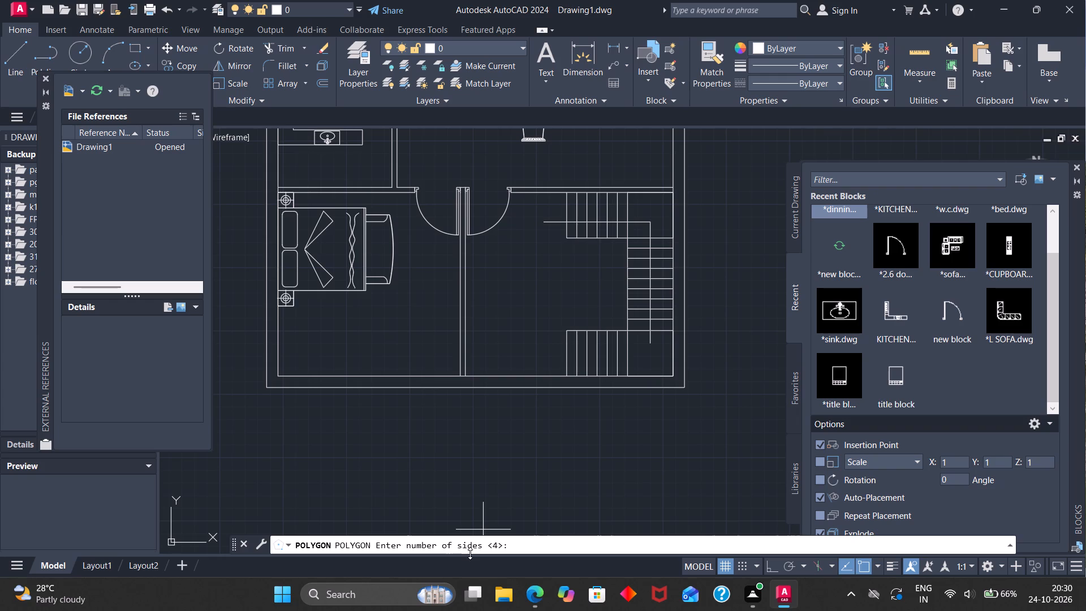
key(3)
key(Return)
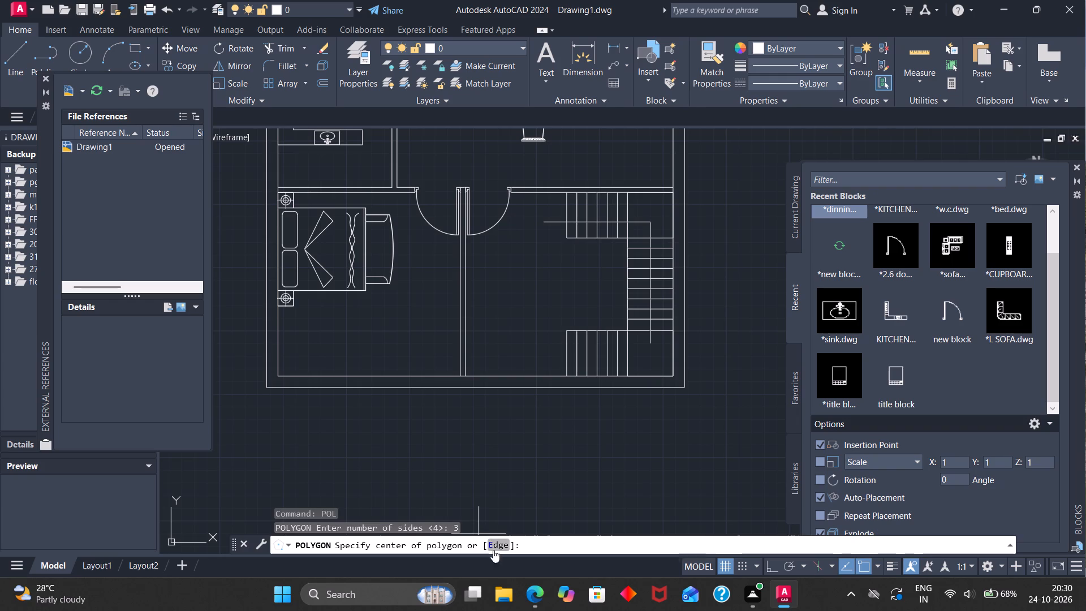
click(502, 549)
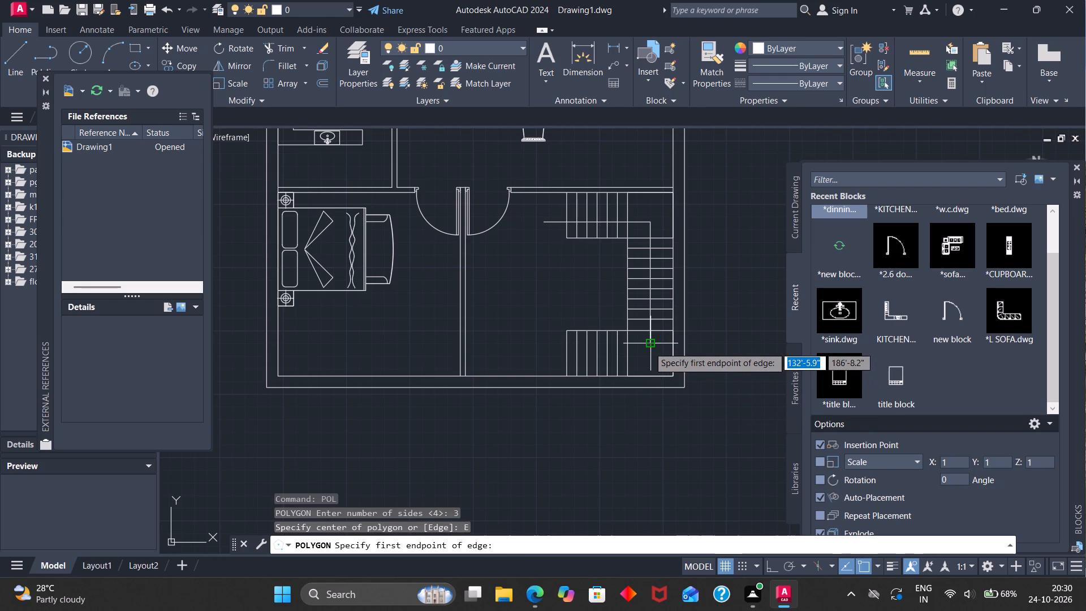
click(649, 347)
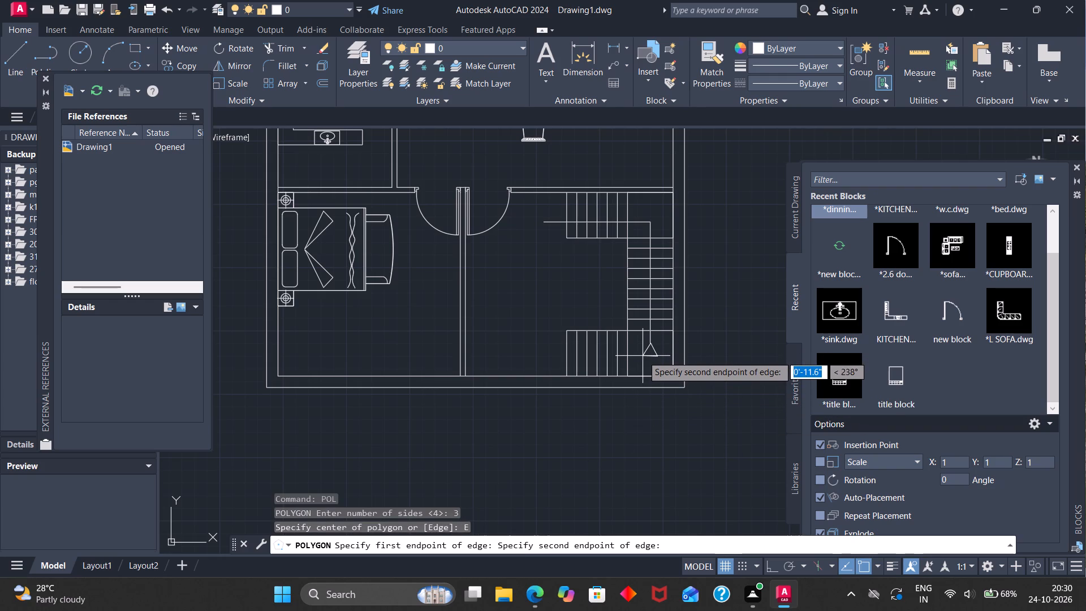
click(643, 356)
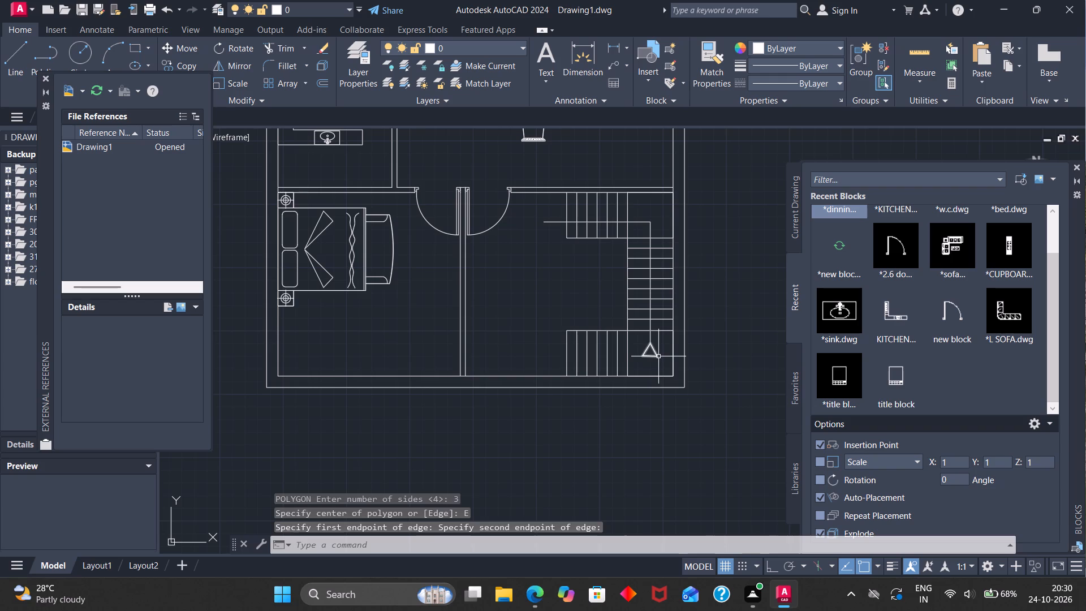
Rotate the triangle about its lower-right corner so that it points downward.
click(658, 356)
key(r)
key(o)
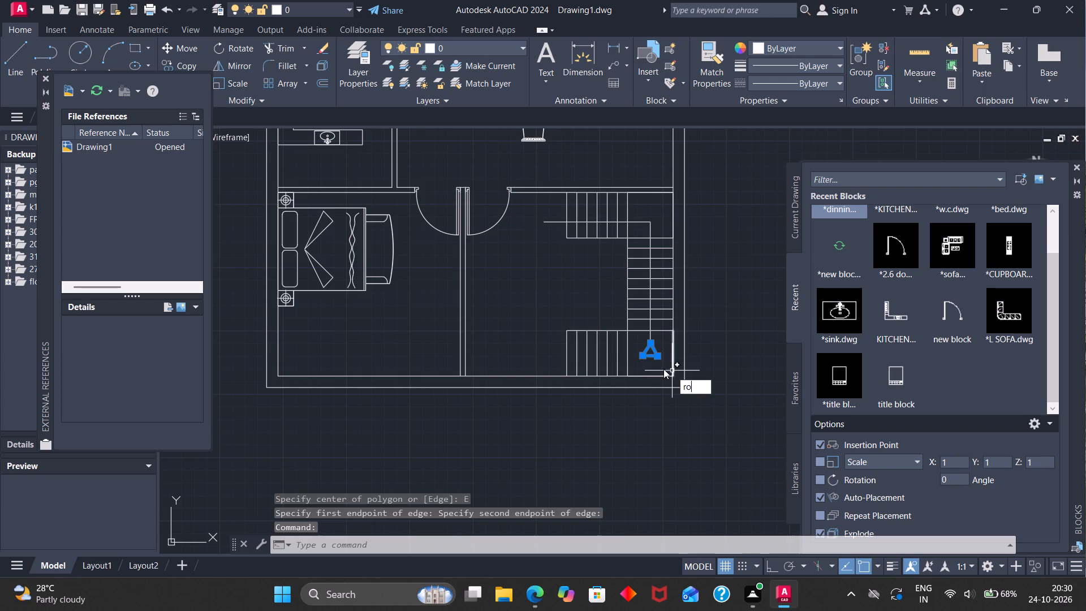
key(Return)
scroll(653, 358, up, 5)
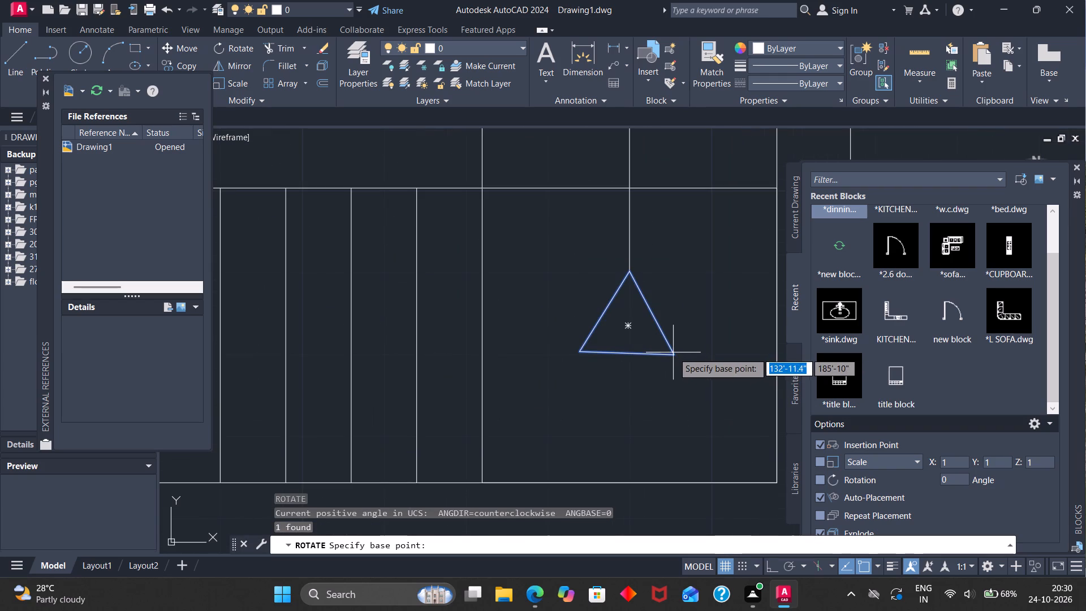
click(673, 354)
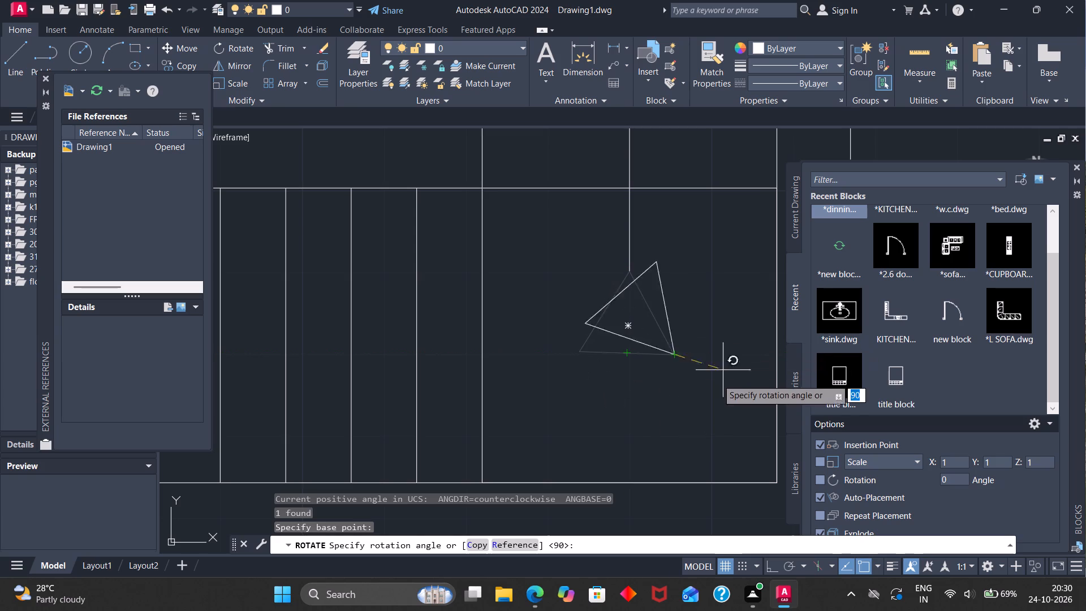
click(639, 356)
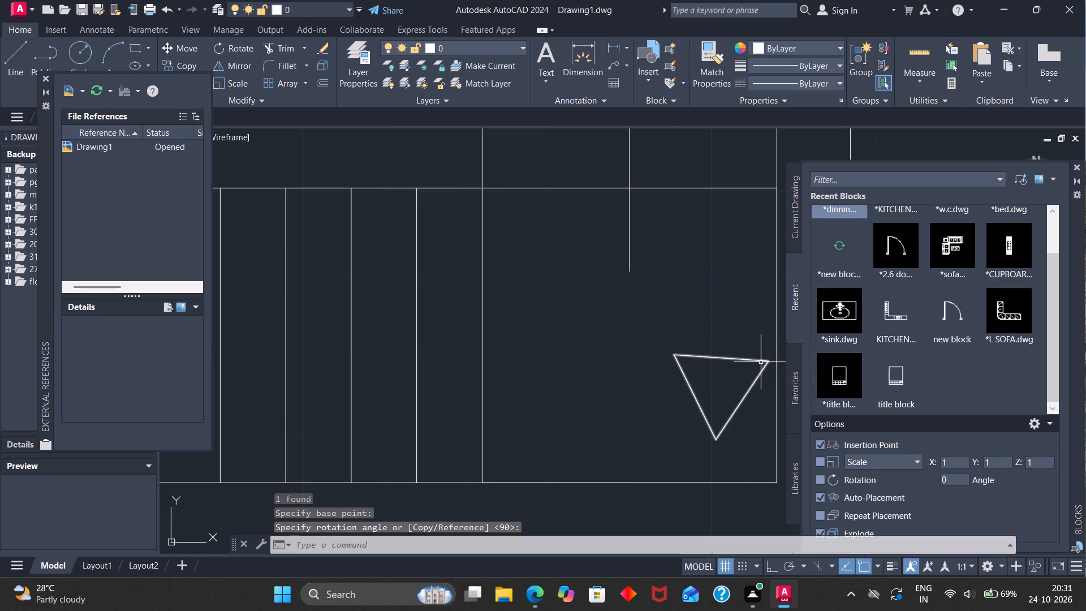
Move the downward triangle onto the lower end of the stair direction line to form its arrowhead.
click(761, 363)
click(762, 358)
click(758, 363)
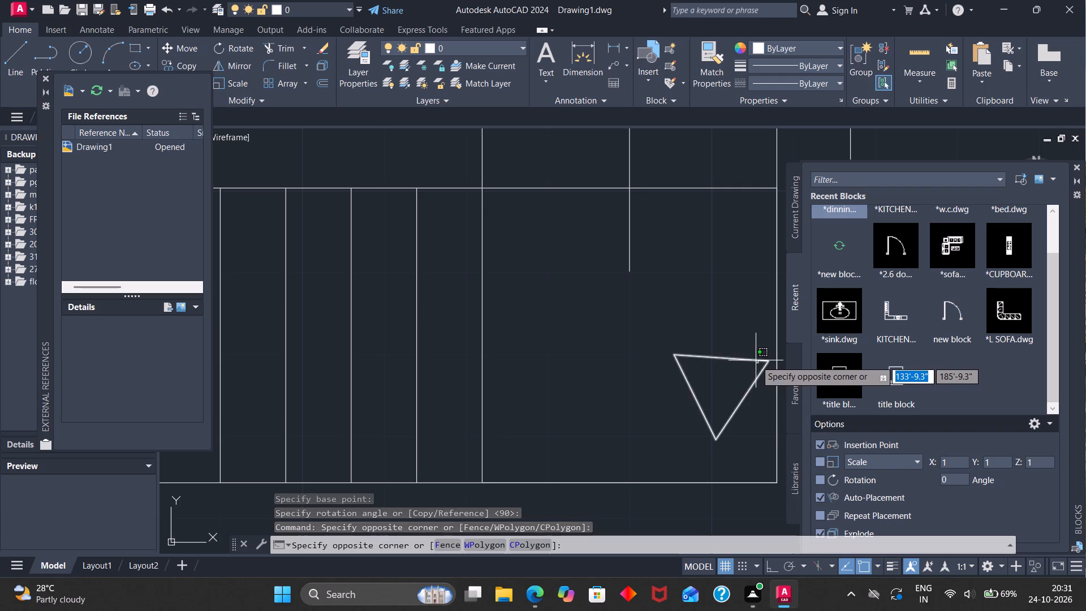
click(756, 360)
key(m)
key(Return)
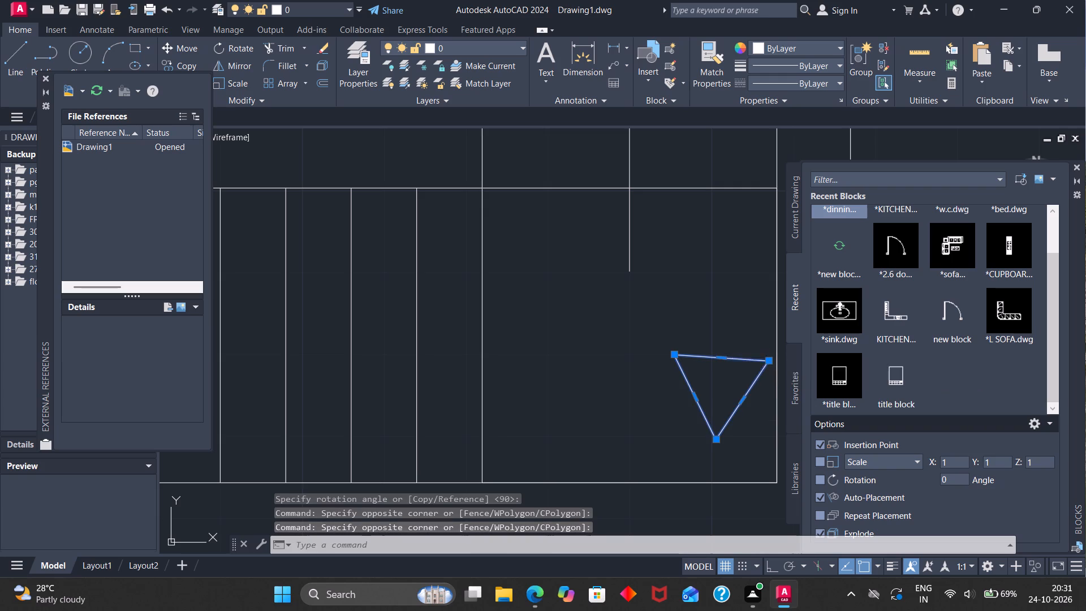
click(722, 386)
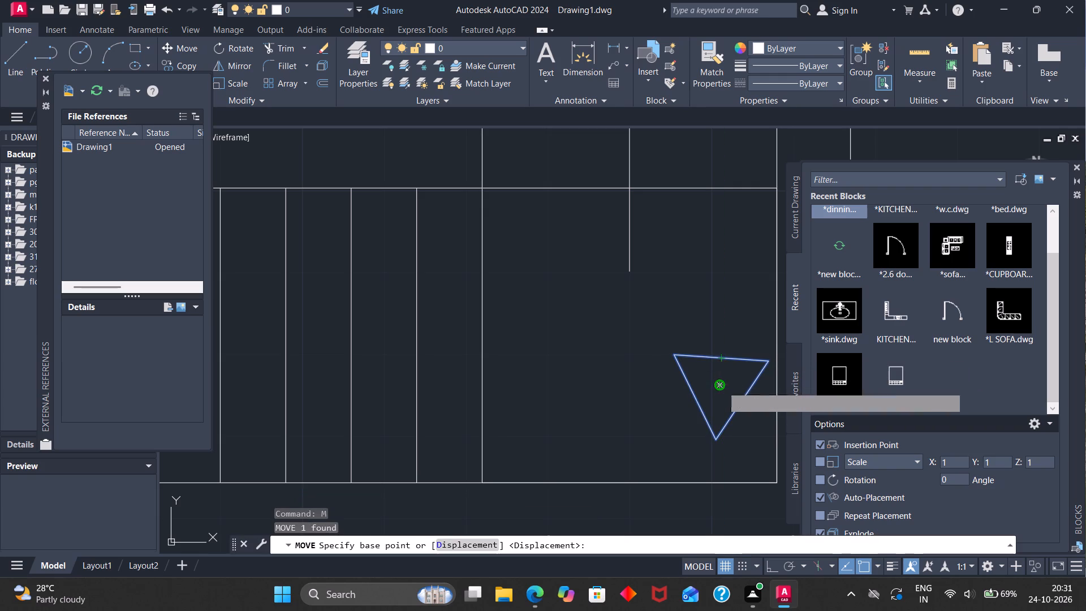
click(632, 300)
Add the multiline text label "bed room" below the bed in the upper-left bedroom.
scroll(657, 344, down, 5)
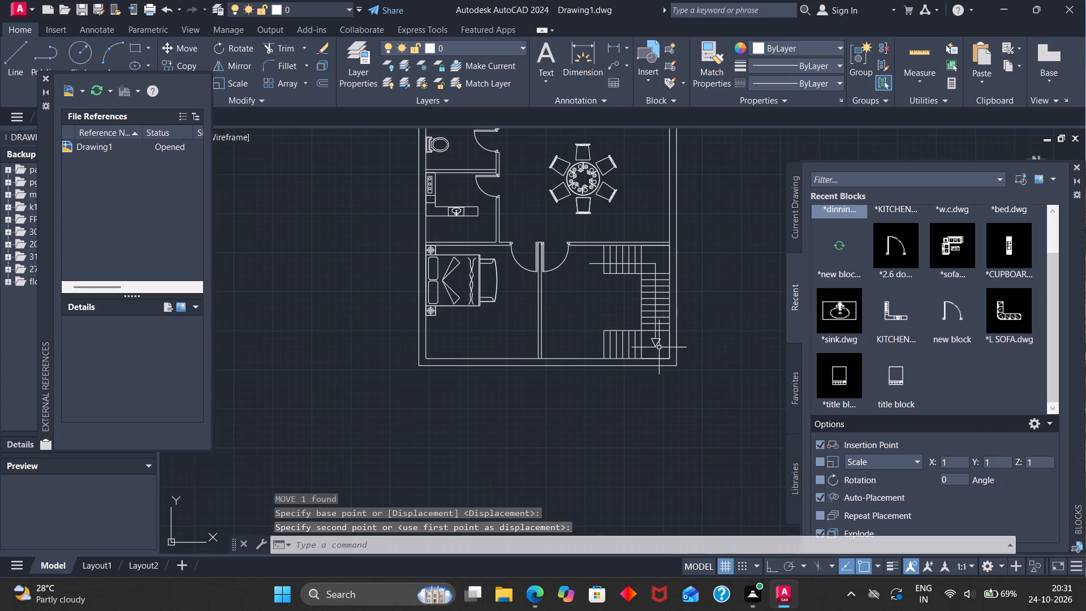
scroll(522, 251, down, 2)
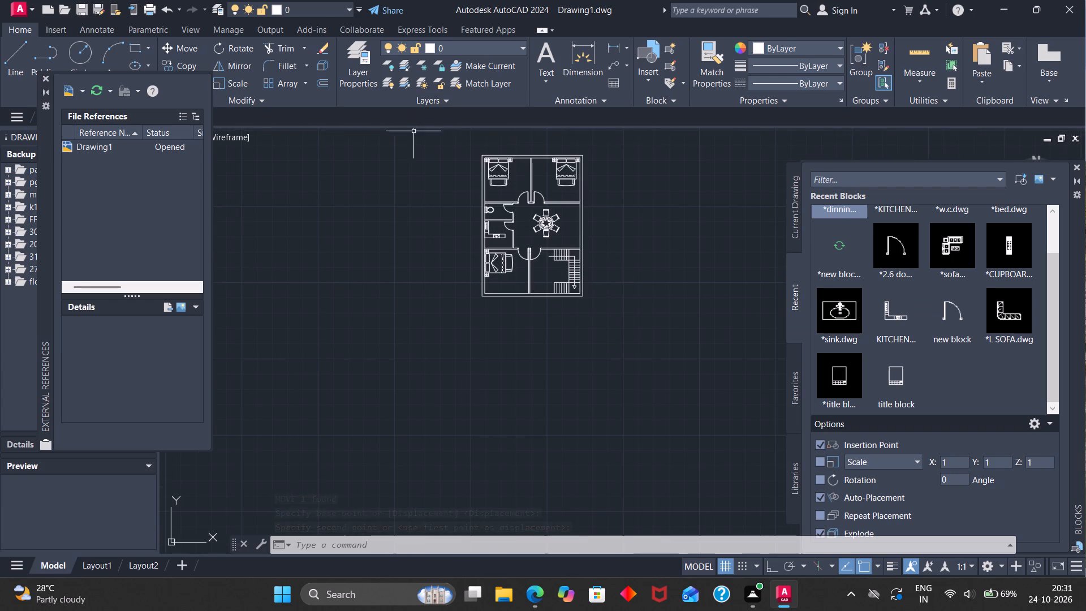
click(548, 66)
scroll(497, 182, up, 4)
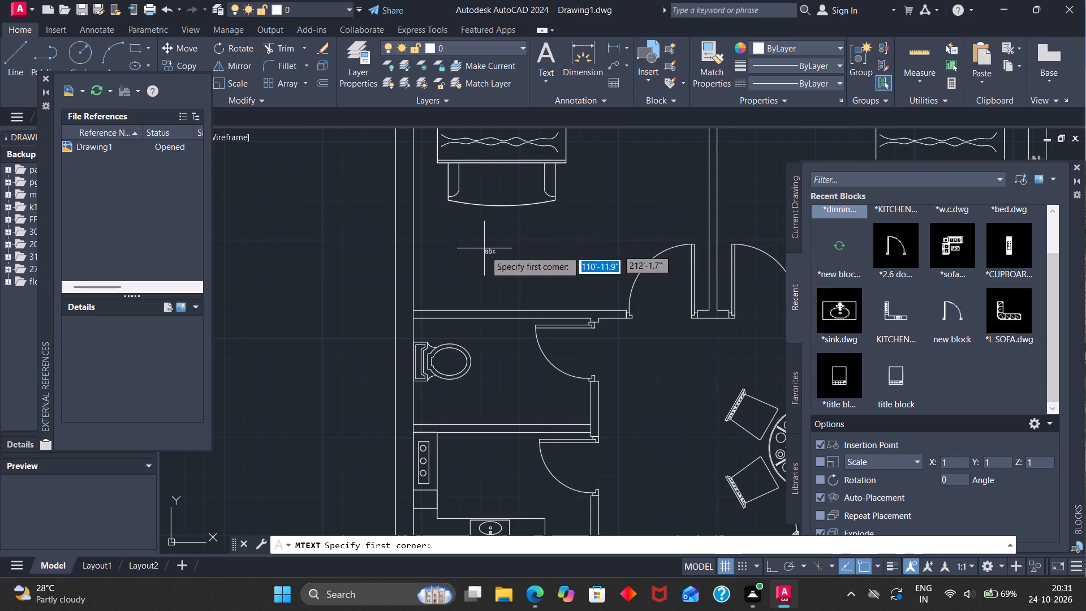
click(485, 243)
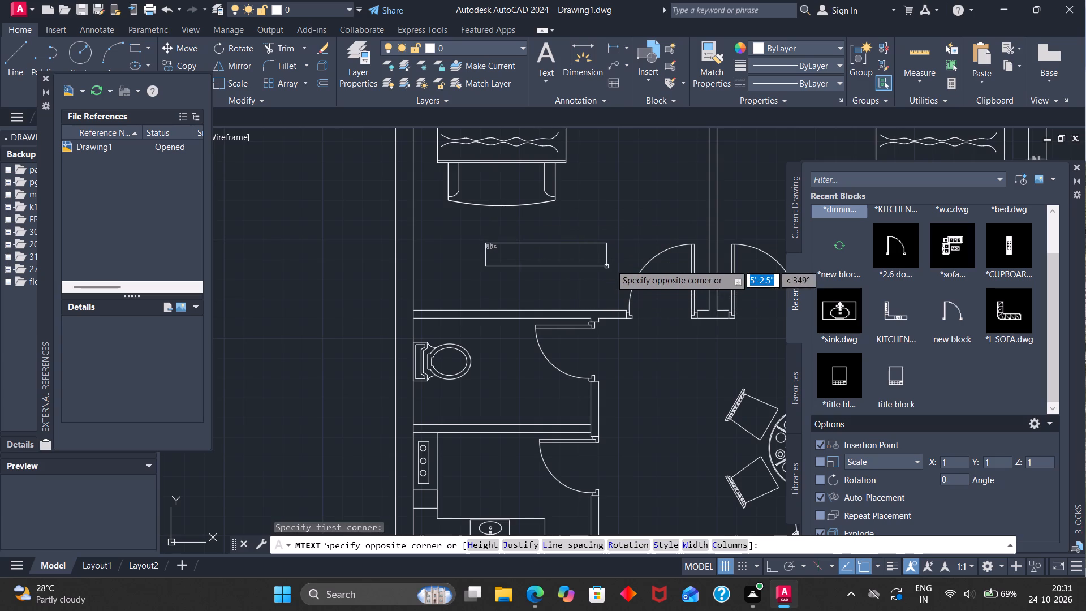
click(626, 266)
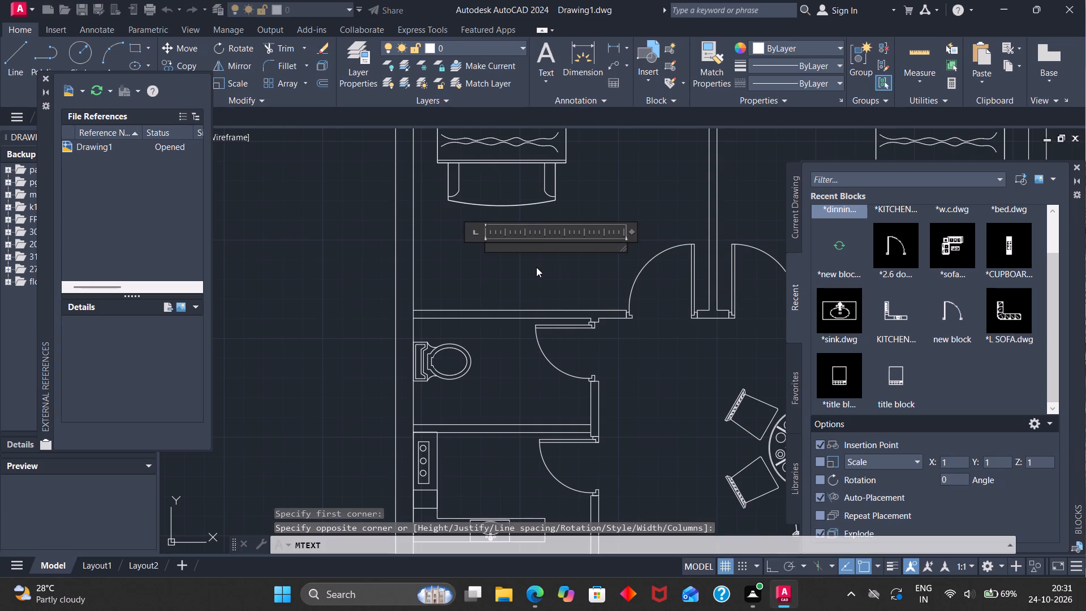
text(bed)
key(space)
key(r)
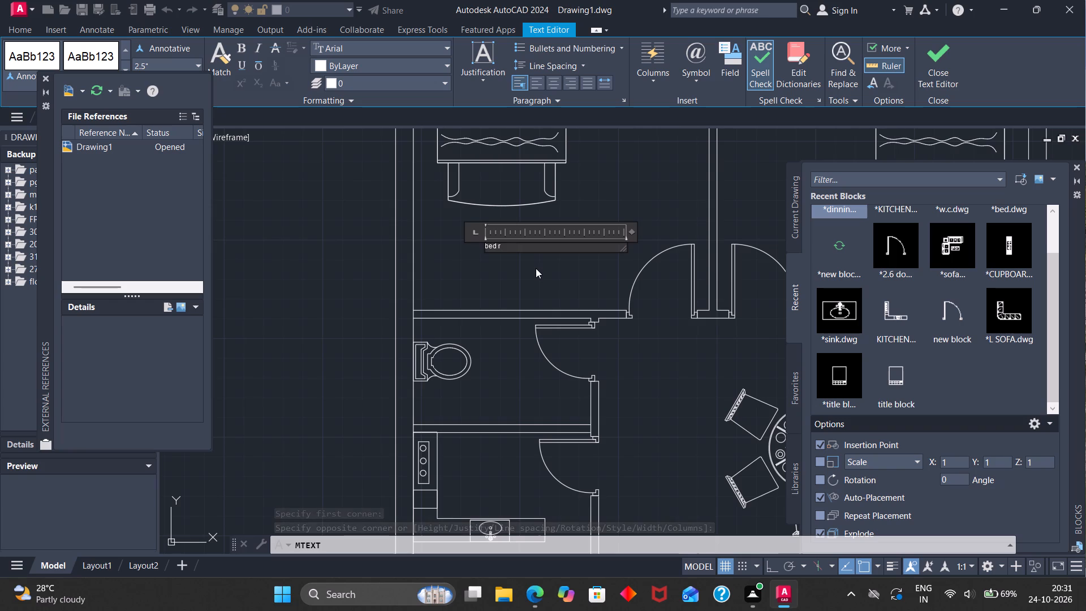
text(oo)
key(m)
key(Return)
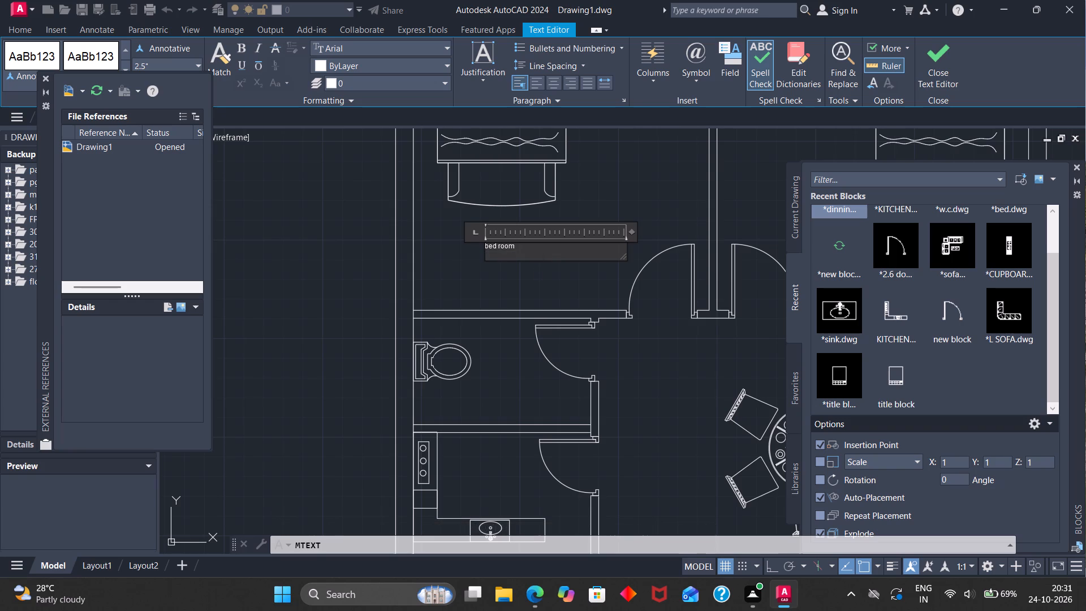
click(531, 249)
right_click(531, 248)
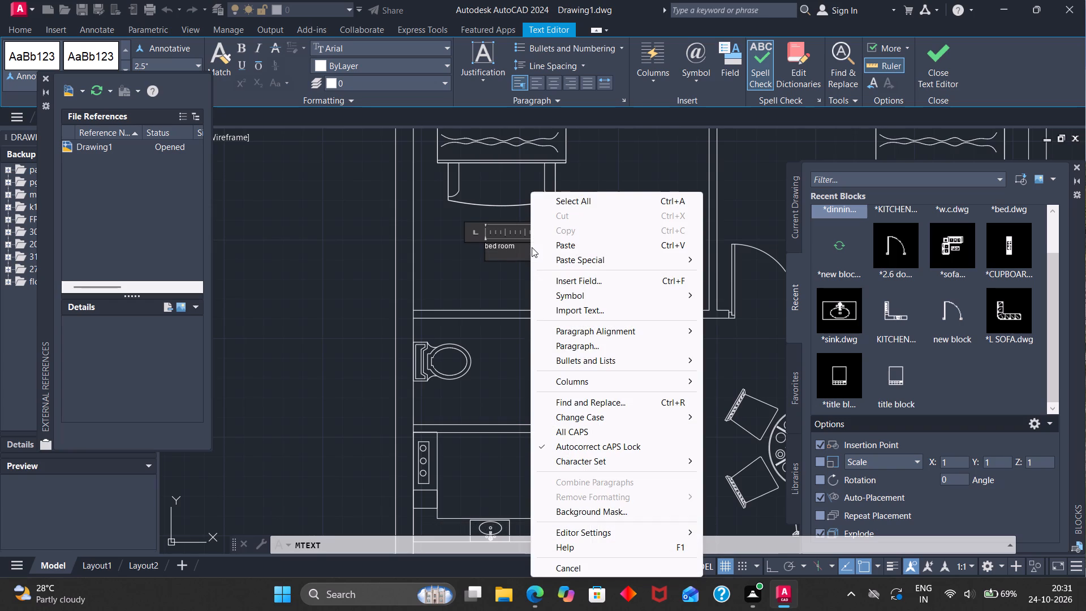
click(514, 293)
Set the text height of the "bed room" label to 4".
drag(528, 229, 450, 251)
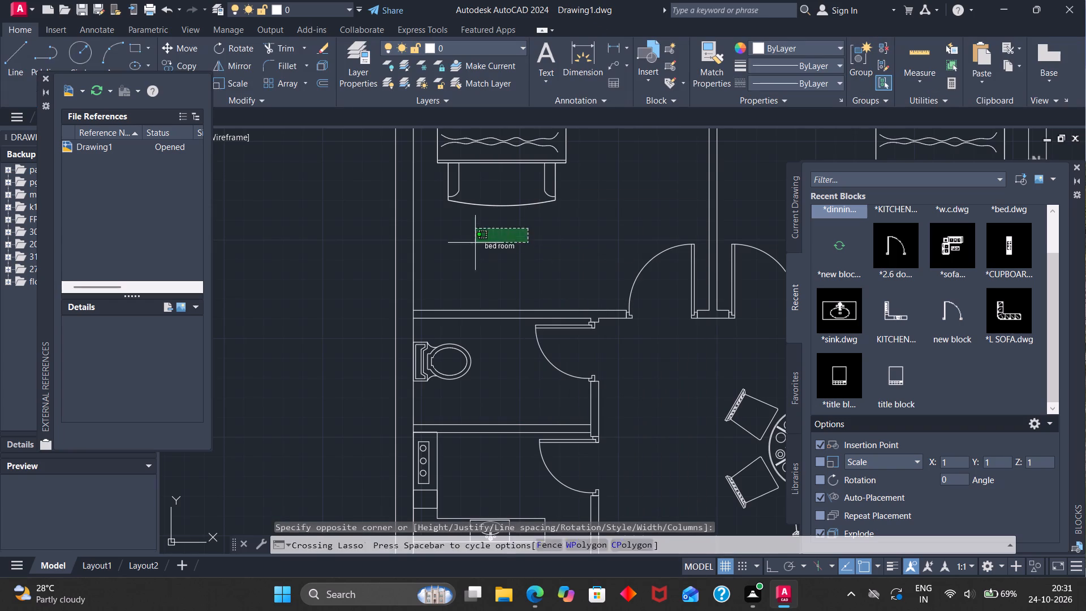
drag(450, 251, 445, 256)
drag(511, 254, 464, 254)
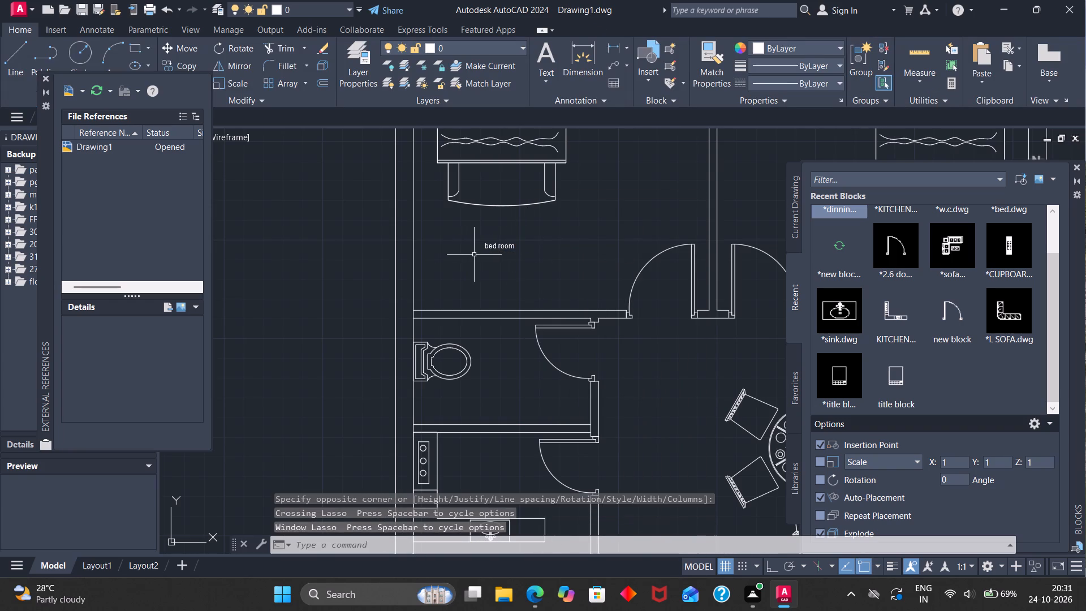
click(484, 244)
right_click(484, 244)
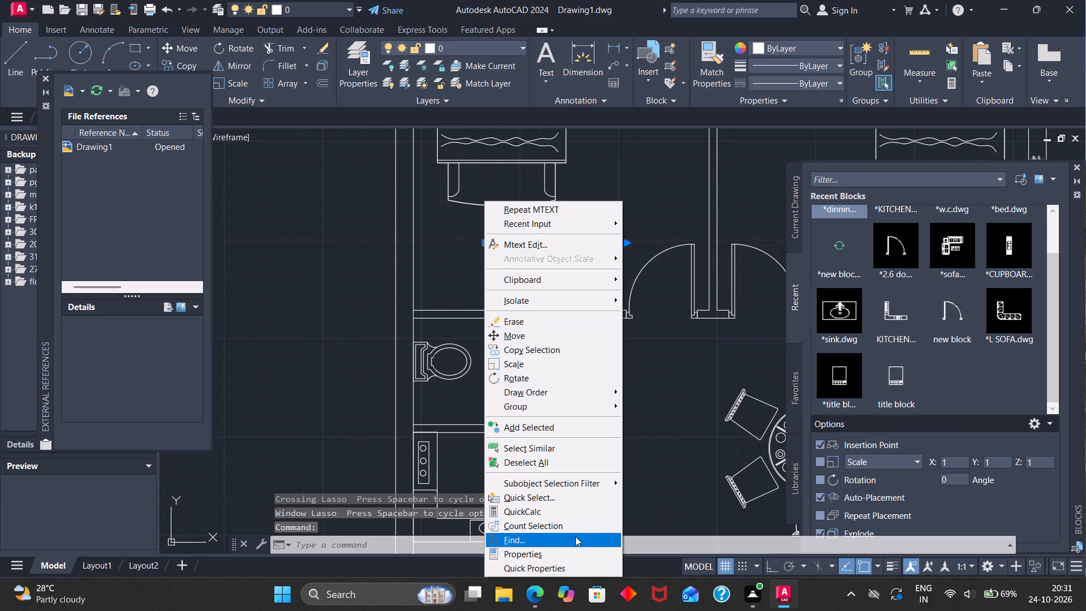
click(562, 552)
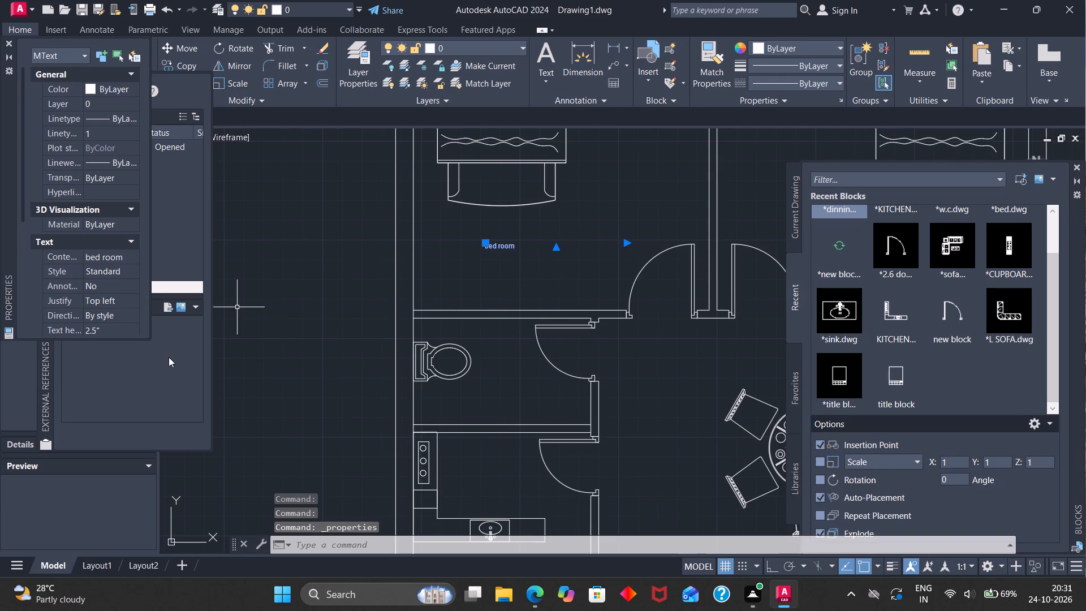
click(113, 332)
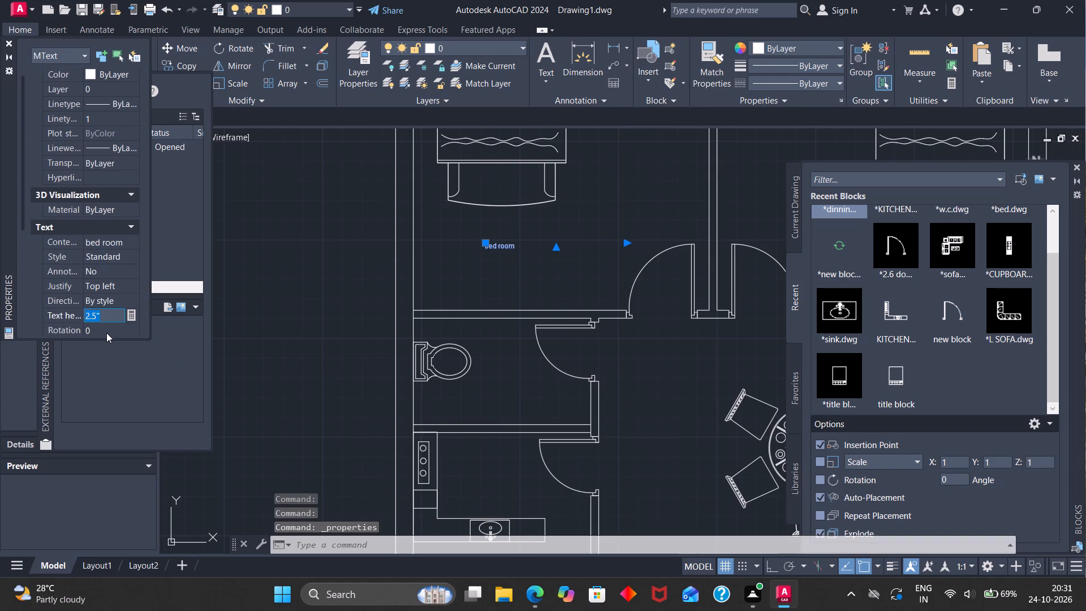
key(BackSpace)
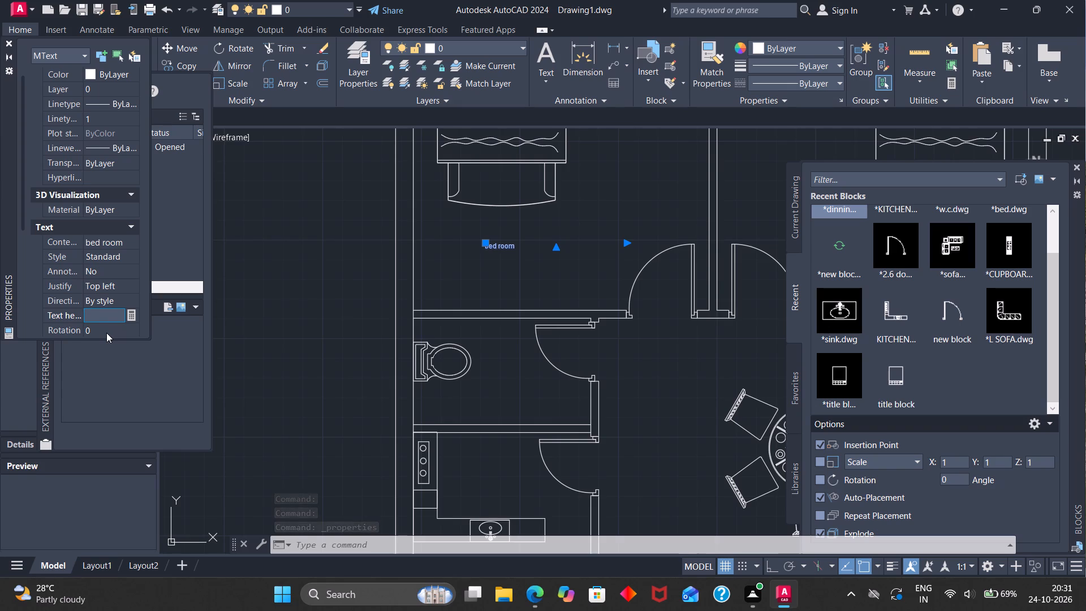
key(4)
key(Return)
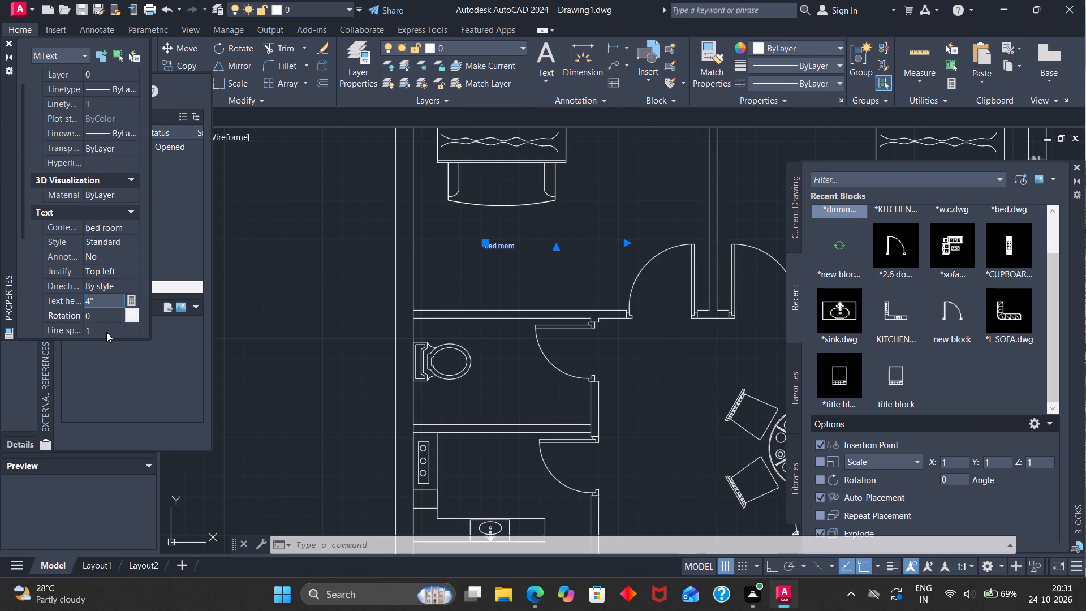
key(Escape)
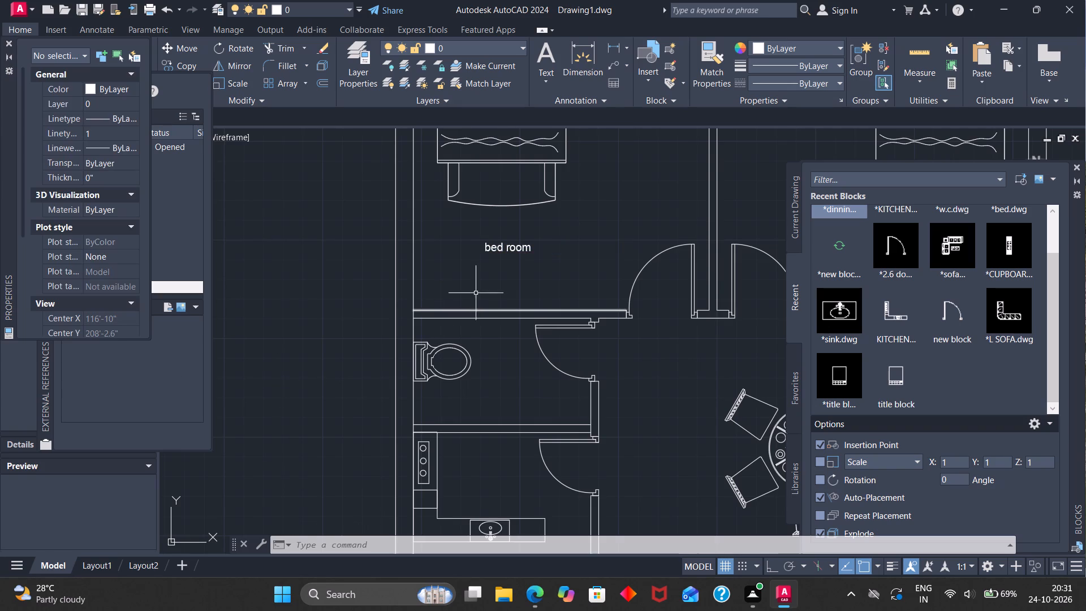
Copy the "bed room" label into the upper-right and lower-left bedrooms, the kitchen, the toilet, the dining area and the staircase room.
click(515, 249)
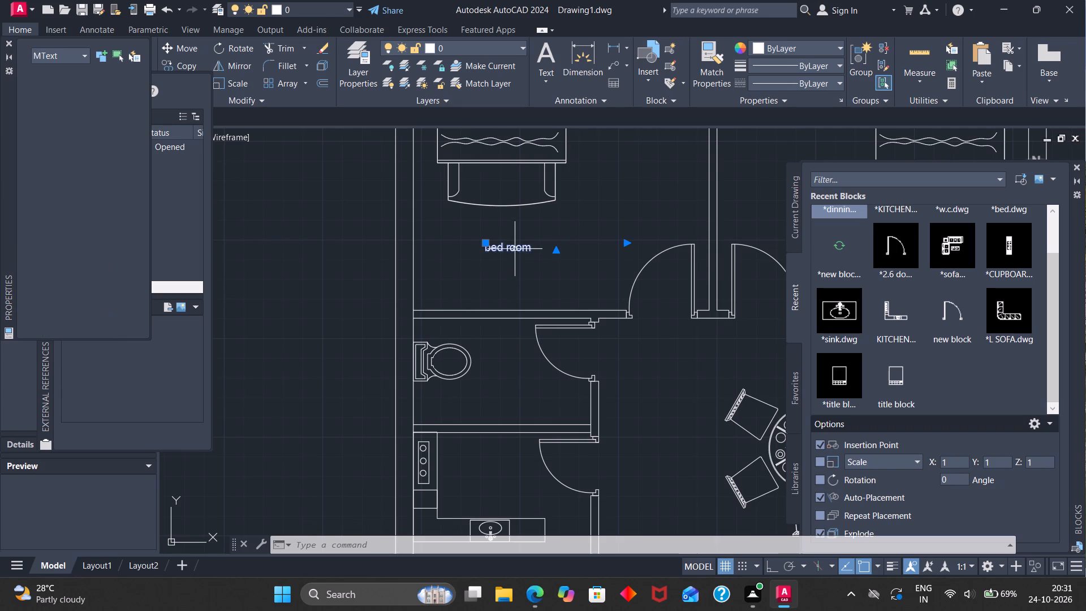
key(c)
key(o)
key(Return)
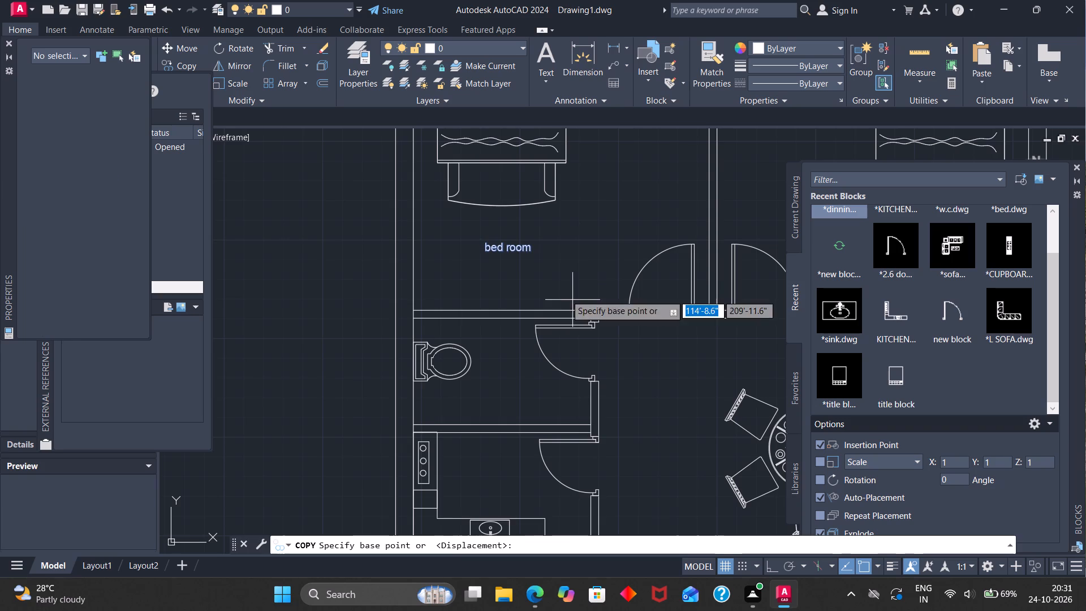
click(508, 247)
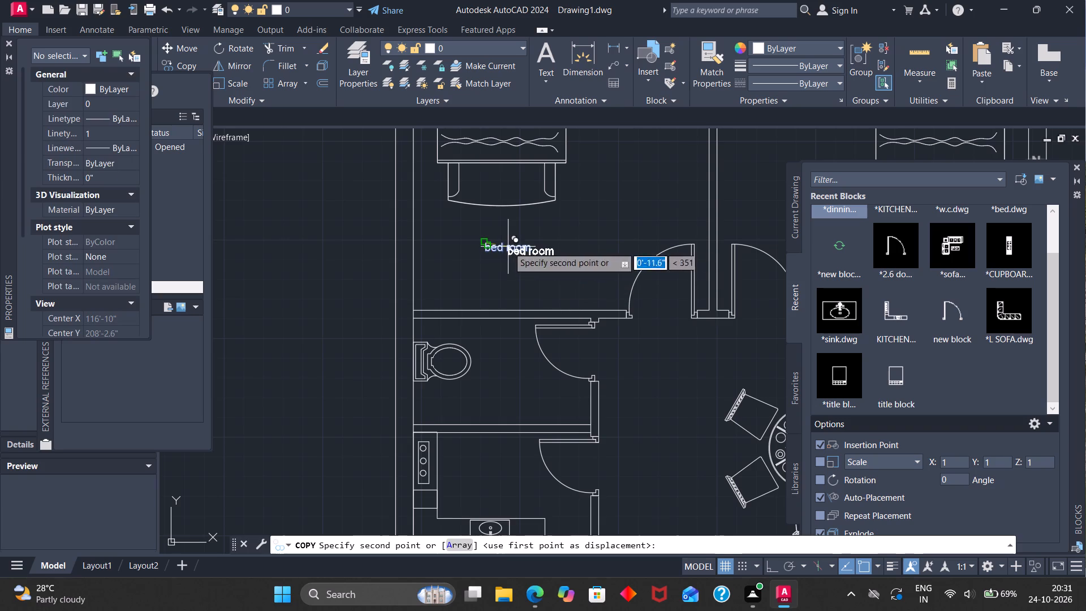
scroll(605, 266, down, 2)
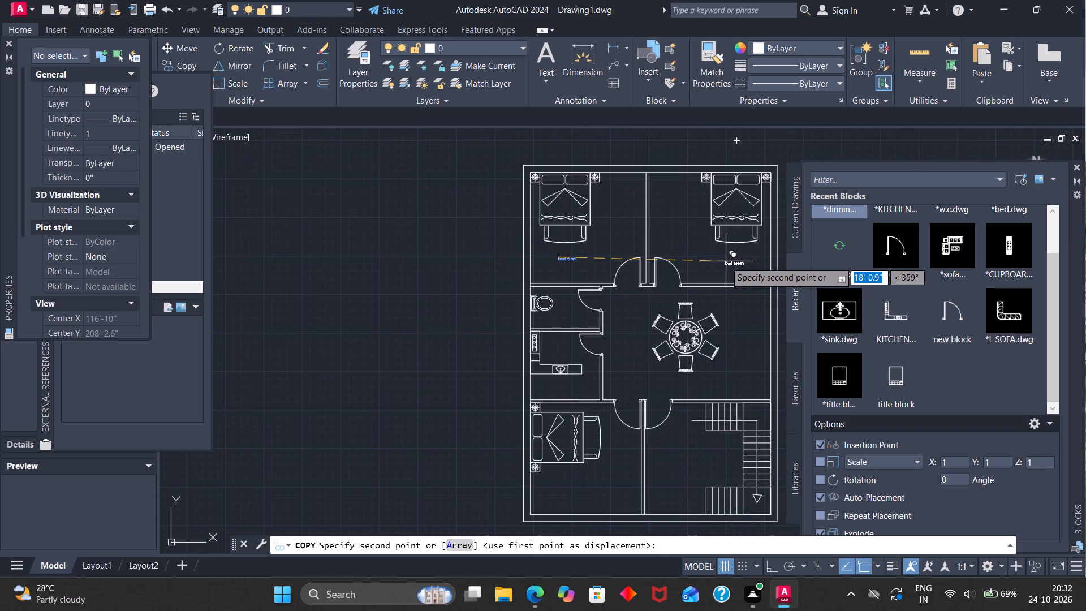
click(725, 262)
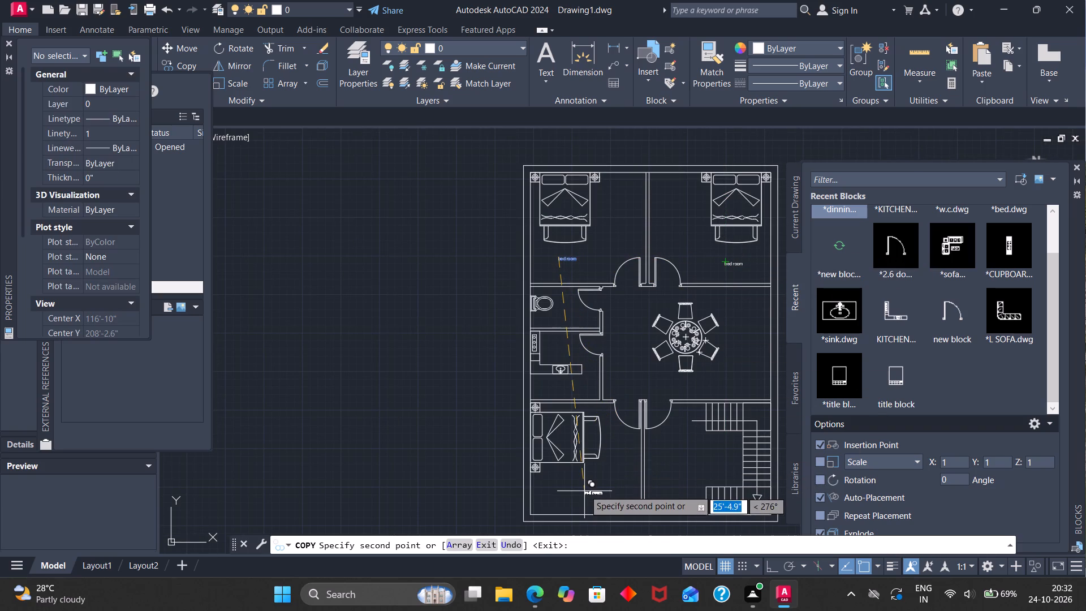
click(588, 484)
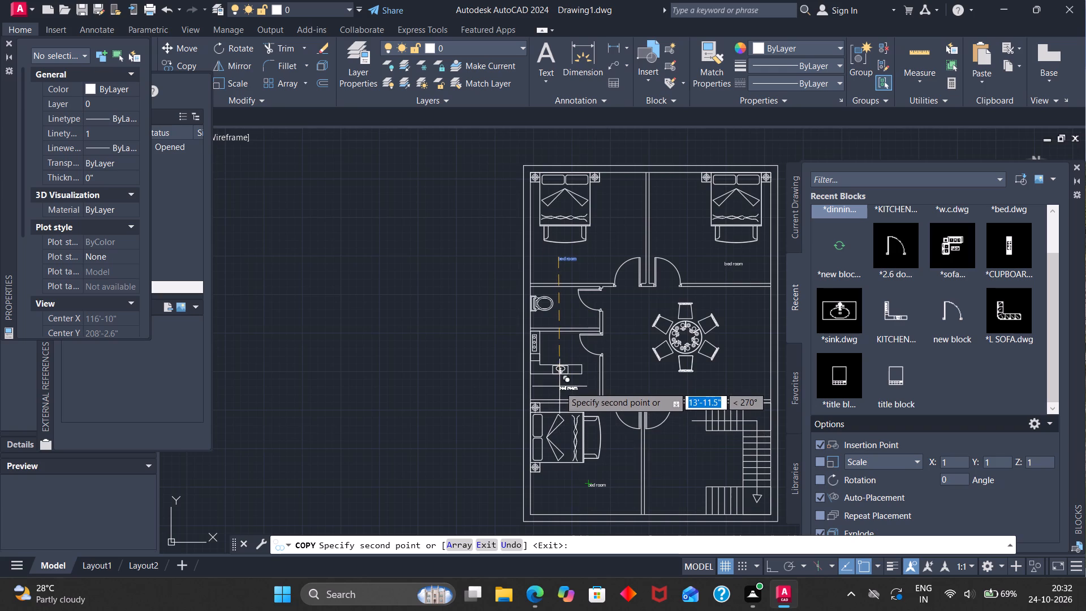
click(559, 386)
click(561, 308)
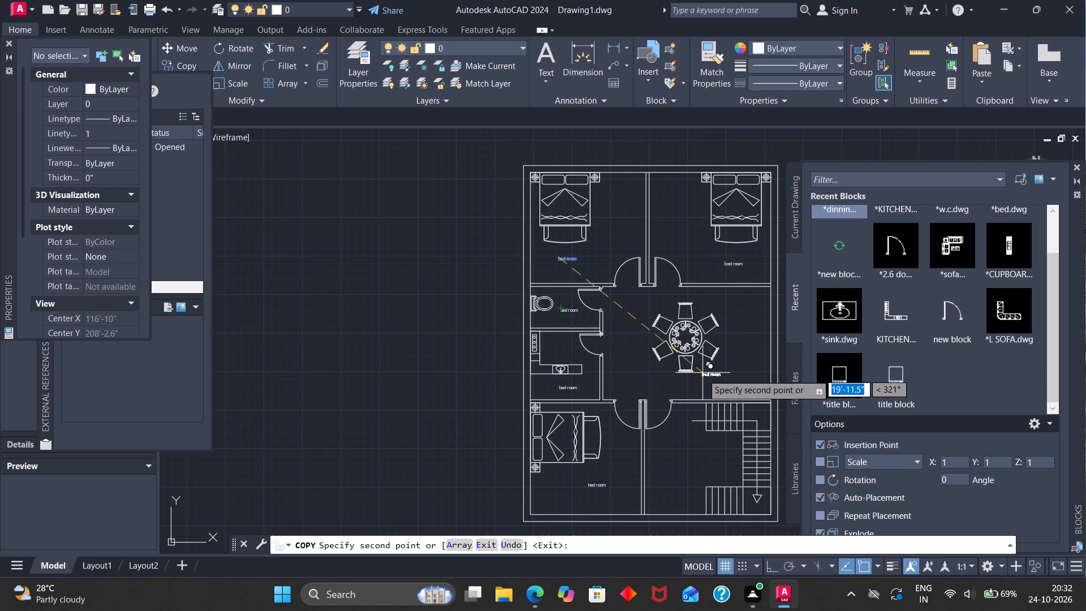
click(703, 378)
scroll(676, 438, up, 3)
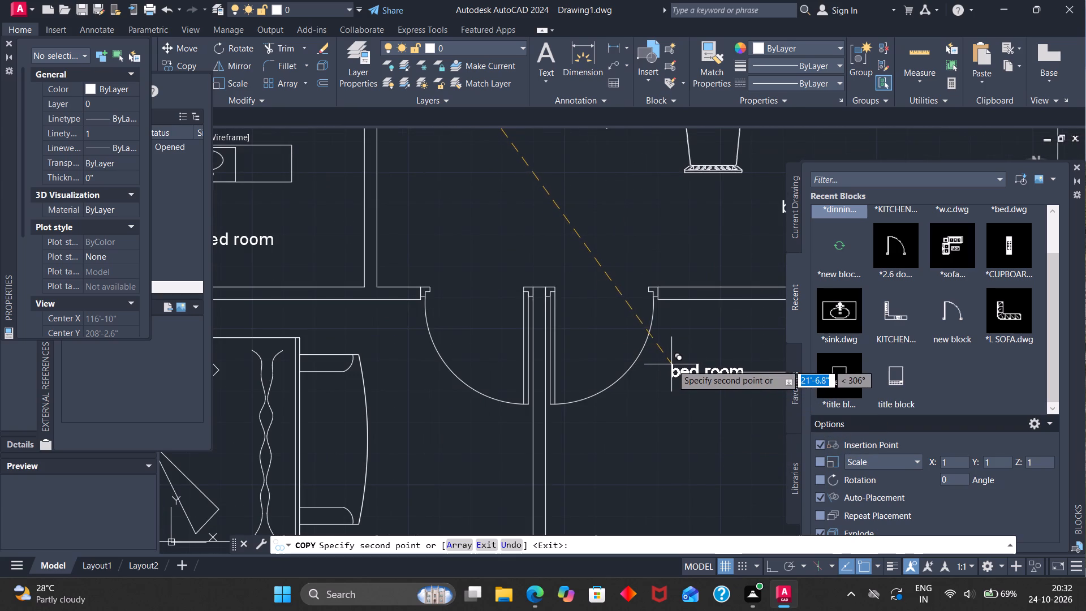
click(679, 364)
key(Escape)
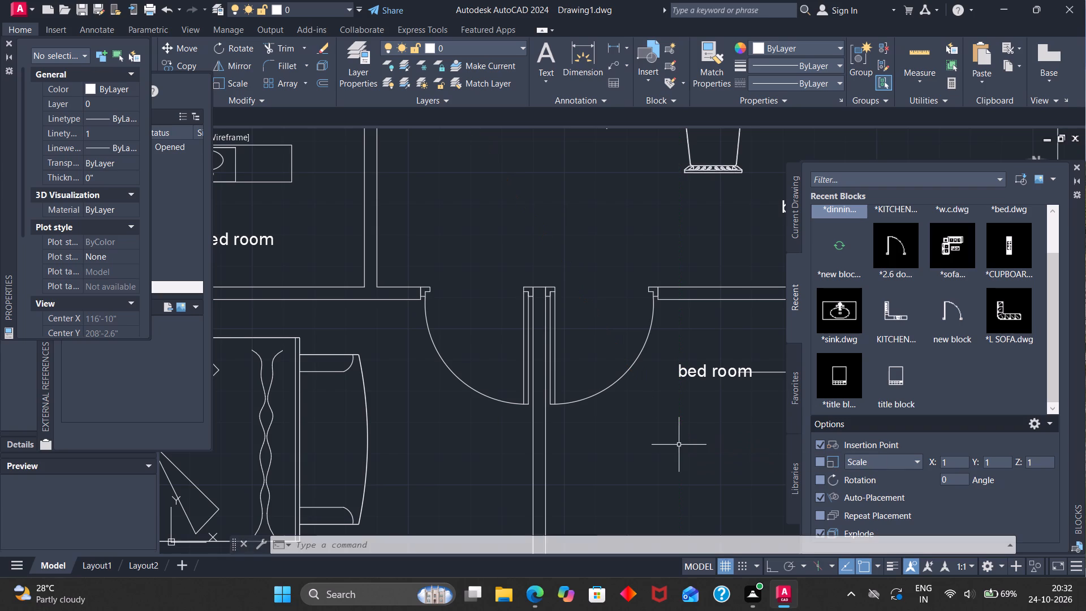
Change the copied label in the toilet room to "toilet" with the text edit command.
key(t)
key(e)
key(Return)
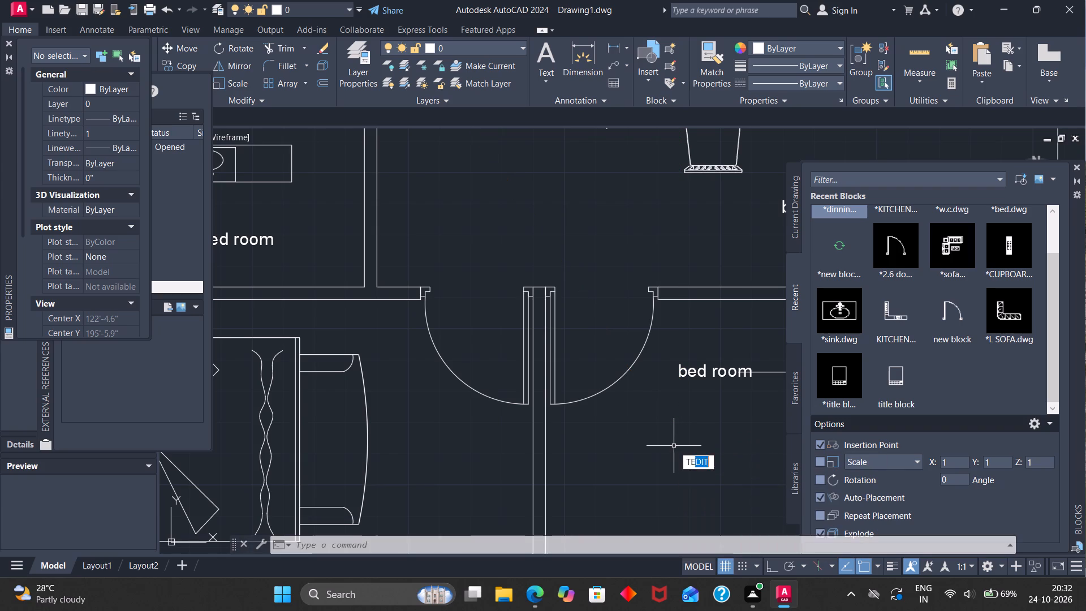
scroll(479, 338, down, 2)
scroll(433, 334, down, 1)
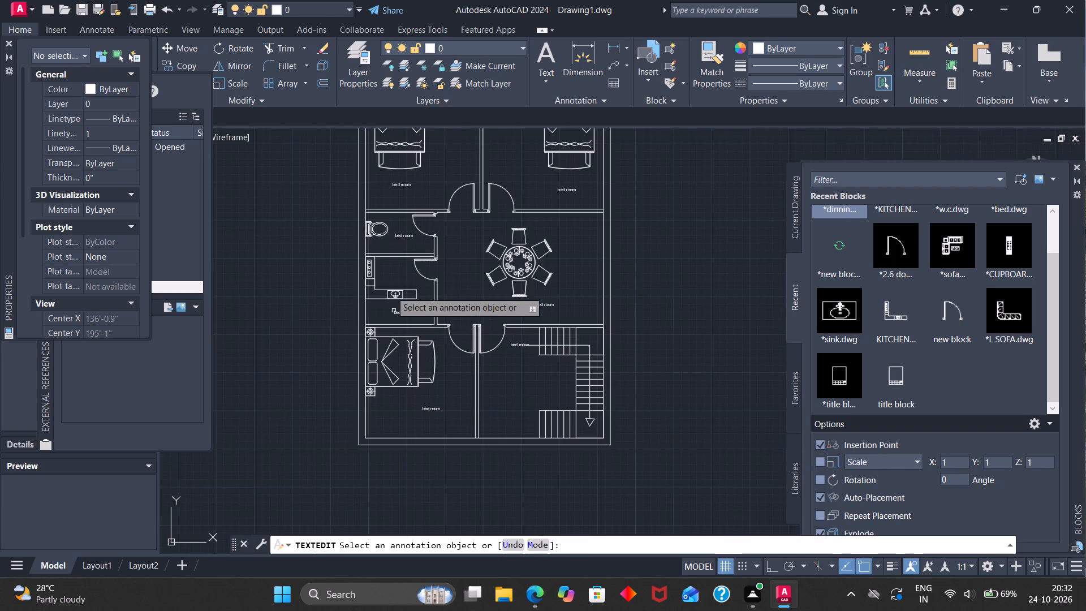
click(404, 234)
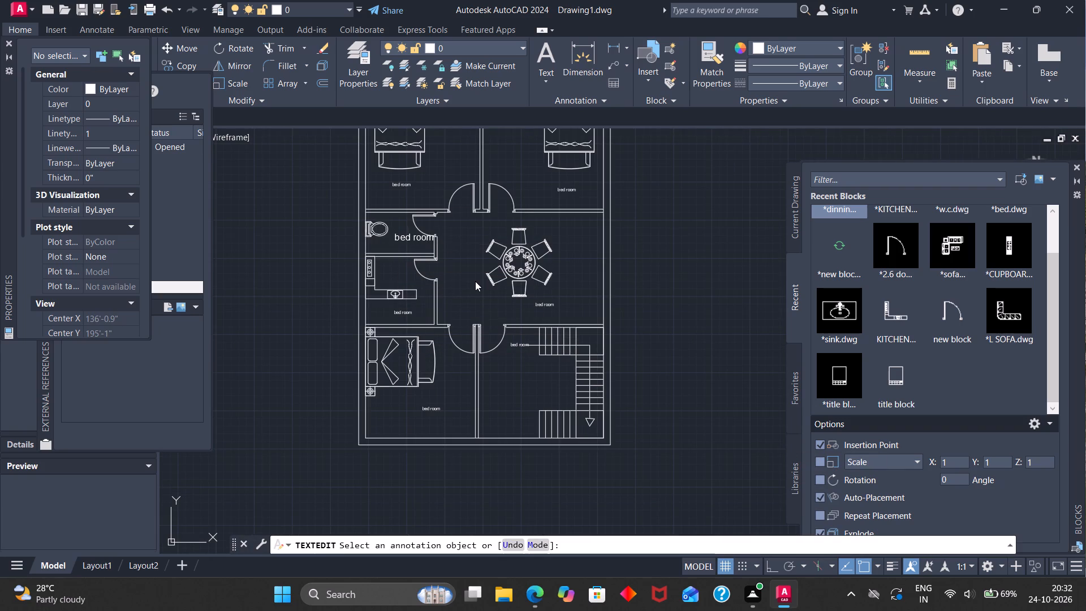
click(461, 237)
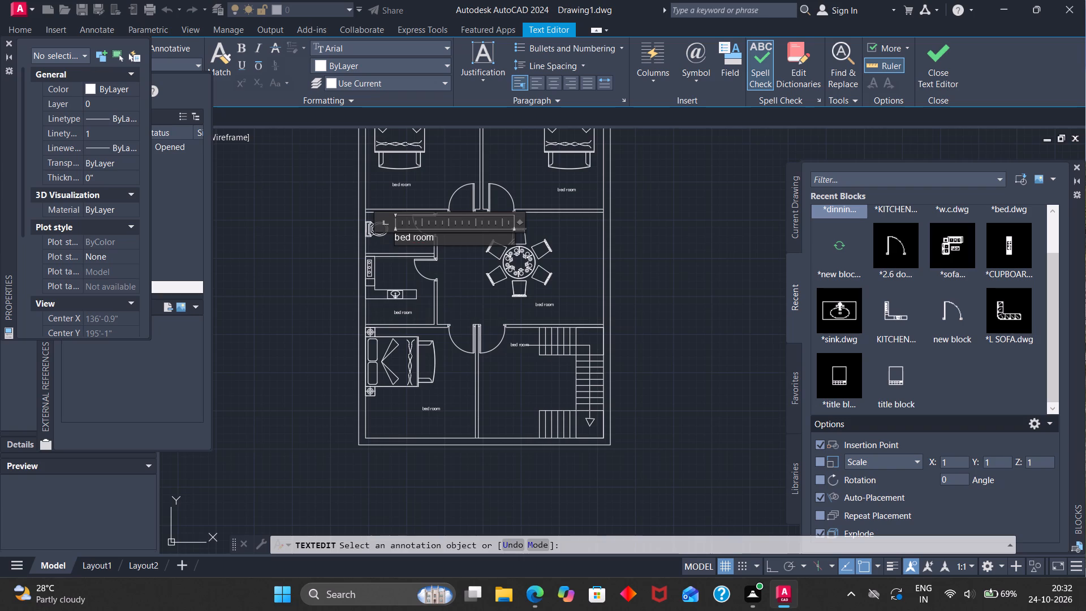
key(BackSpace)
key(BackSpace)
key(BackSpace)
key(BackSpace)
key(BackSpace)
key(BackSpace)
key(BackSpace)
key(BackSpace)
key(BackSpace)
key(BackSpace)
key(BackSpace)
key(BackSpace)
key(t)
text(oi)
key(l)
key(e)
key(t)
click(406, 318)
Change the copied "bed room" label below the kitchen sink to "kitchen".
click(407, 312)
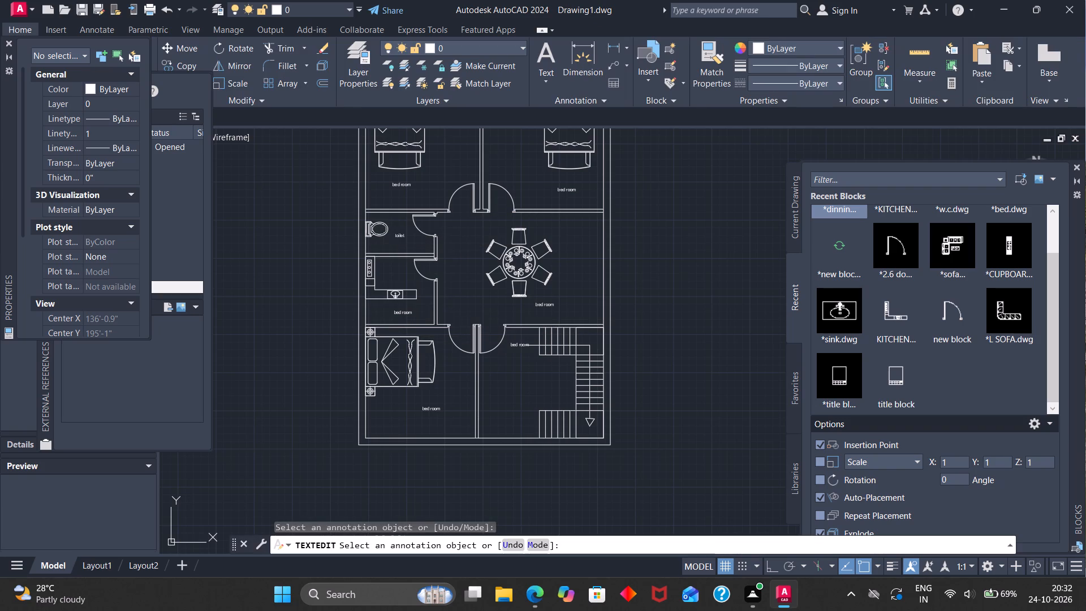
click(432, 326)
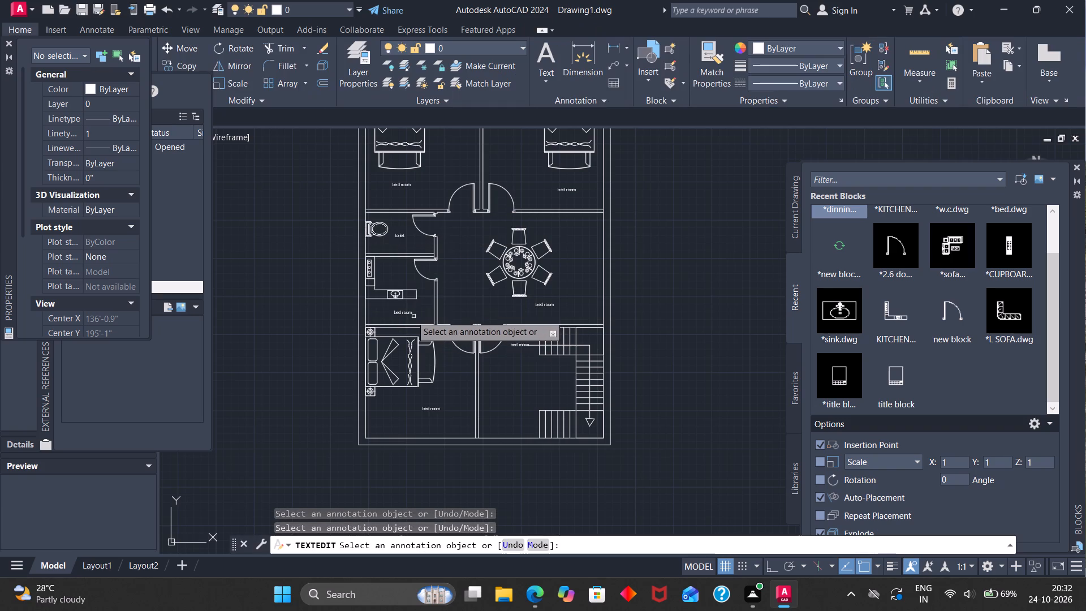
click(410, 316)
click(439, 316)
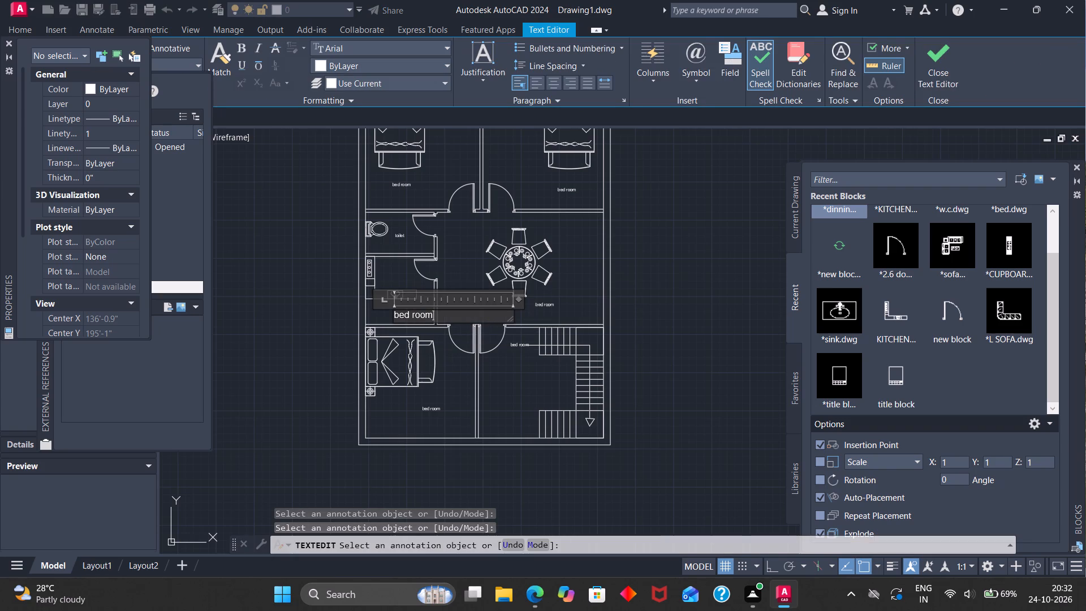
key(BackSpace)
key(BackSpace)
key(BackSpace)
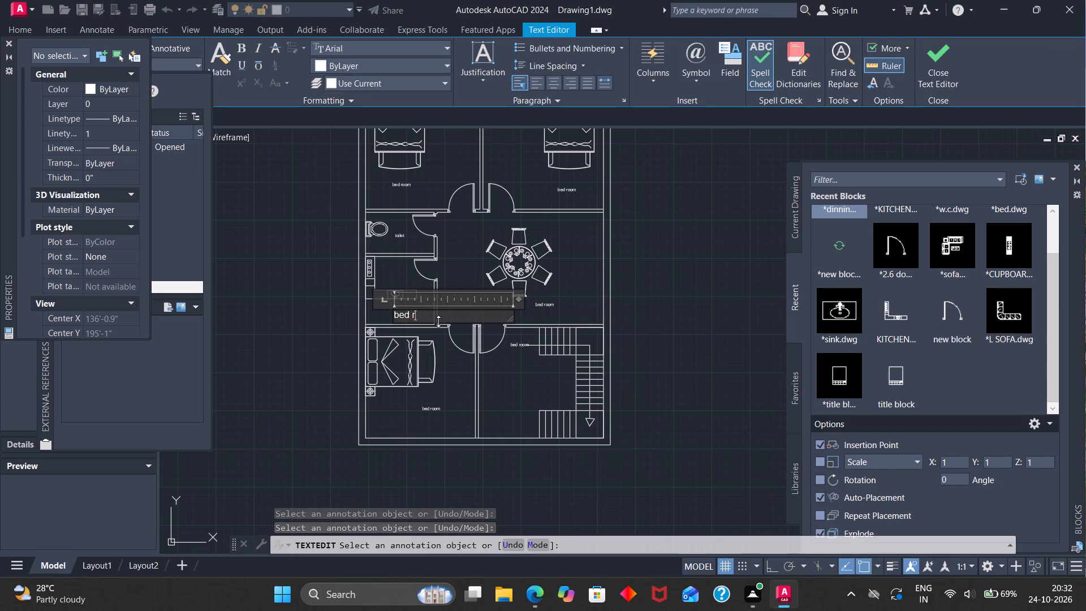
key(BackSpace)
key(BackSpace)
key(BackSpace)
key(BackSpace)
key(BackSpace)
key(k)
key(i)
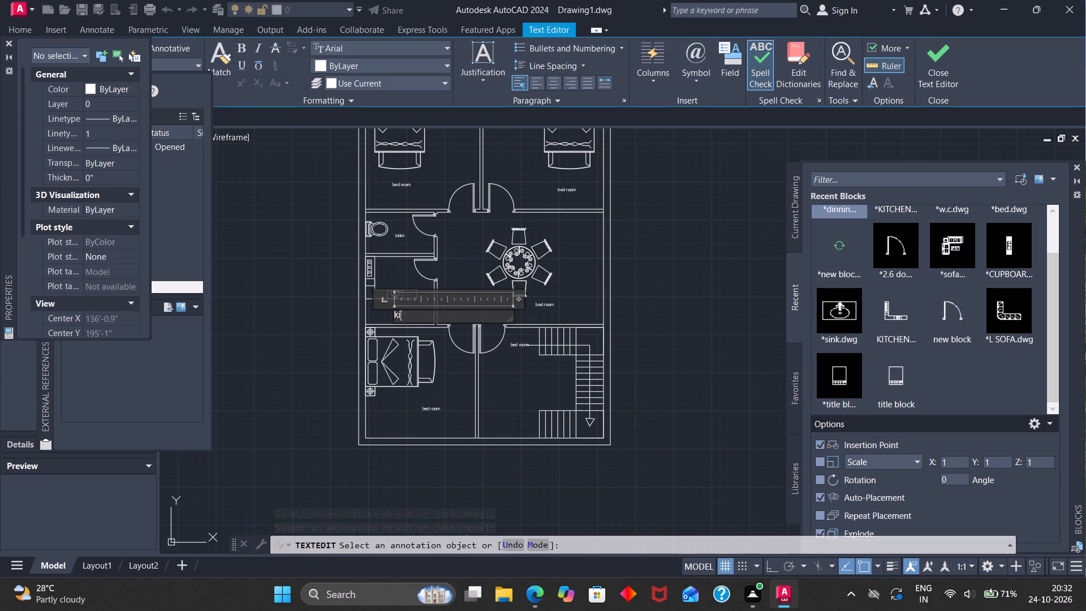
text(tch)
text(en)
click(514, 346)
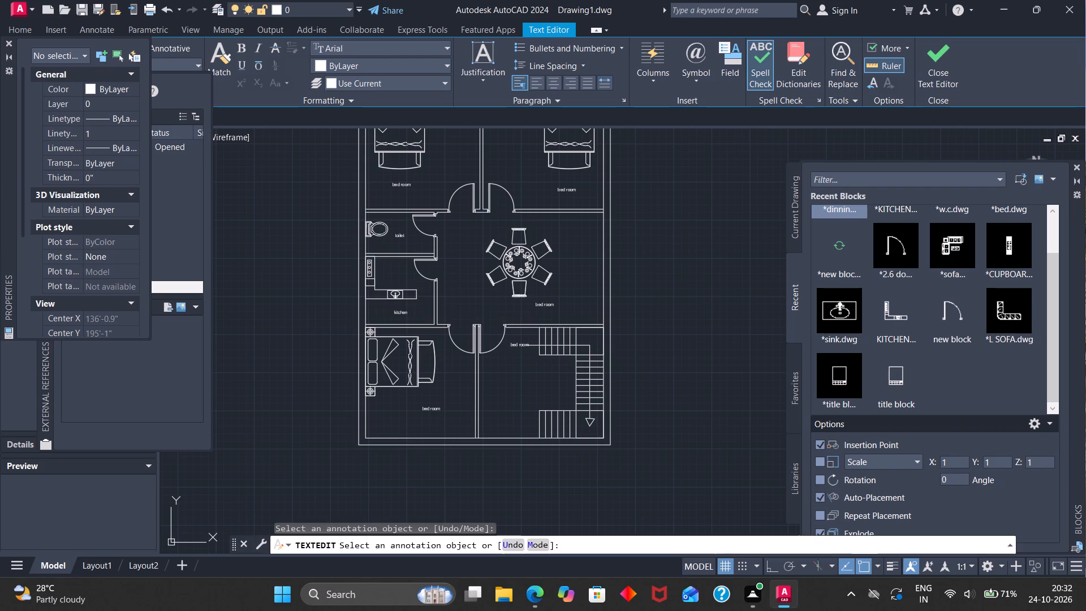
Change the copied "bed room" label at the start of the staircase direction line to "up".
click(516, 346)
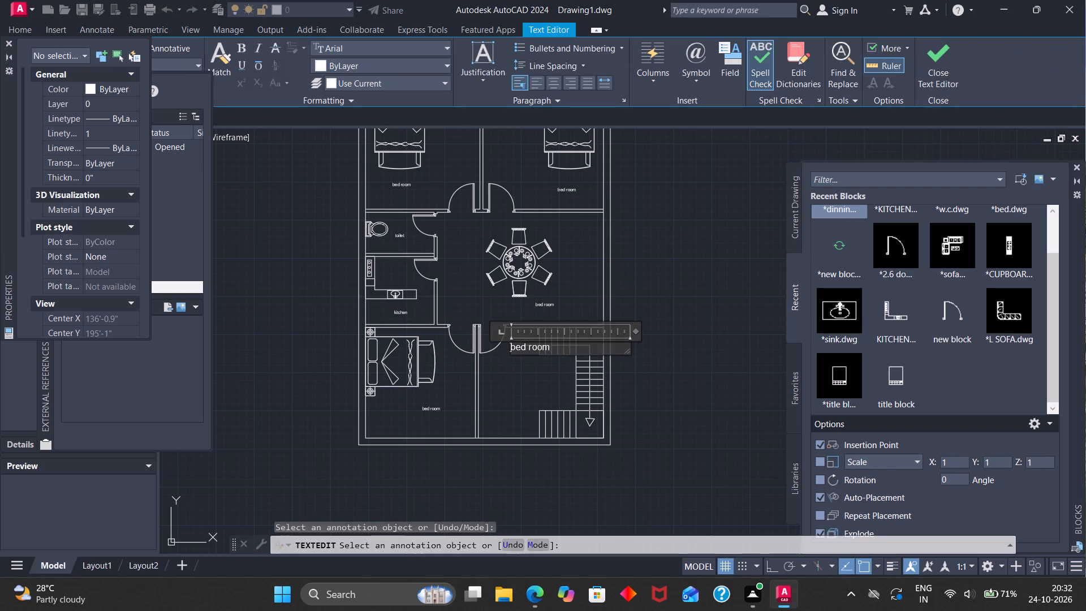
click(555, 349)
key(BackSpace)
key(BackSpace)
key(BackSpace)
key(BackSpace)
key(BackSpace)
key(BackSpace)
key(BackSpace)
key(BackSpace)
key(BackSpace)
key(BackSpace)
key(BackSpace)
key(BackSpace)
key(BackSpace)
key(u)
key(p)
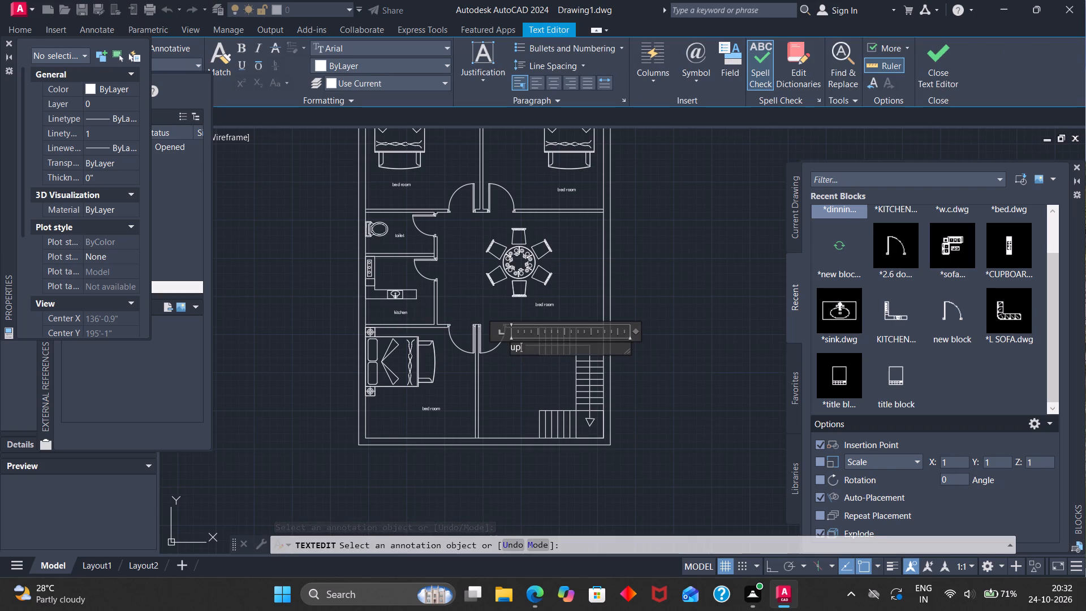
click(545, 305)
Change the copied "bed room" label below the dining table to "dining" and end text editing.
click(545, 300)
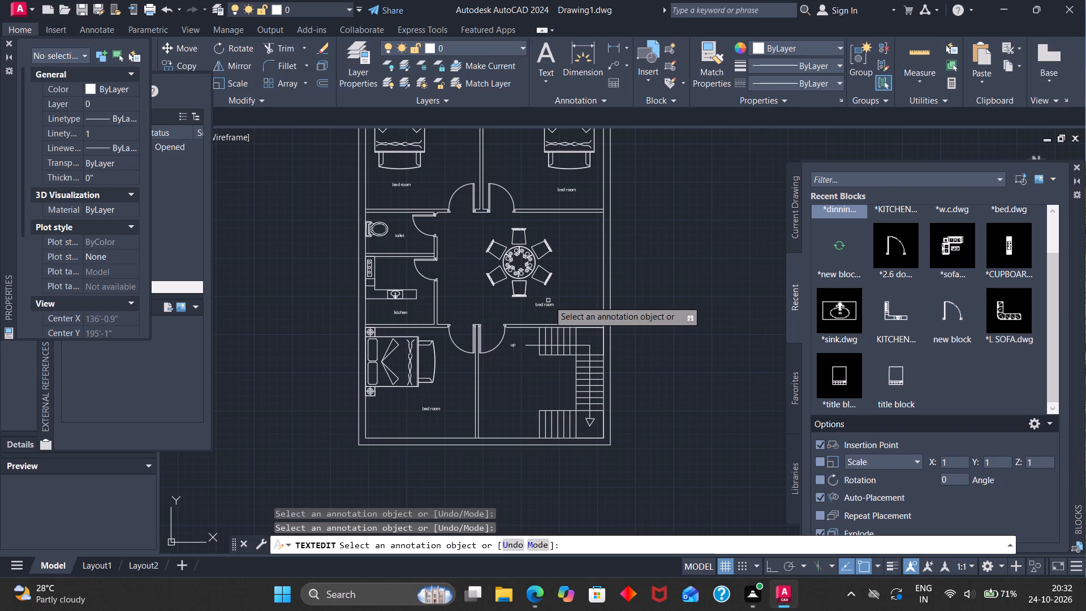
click(550, 305)
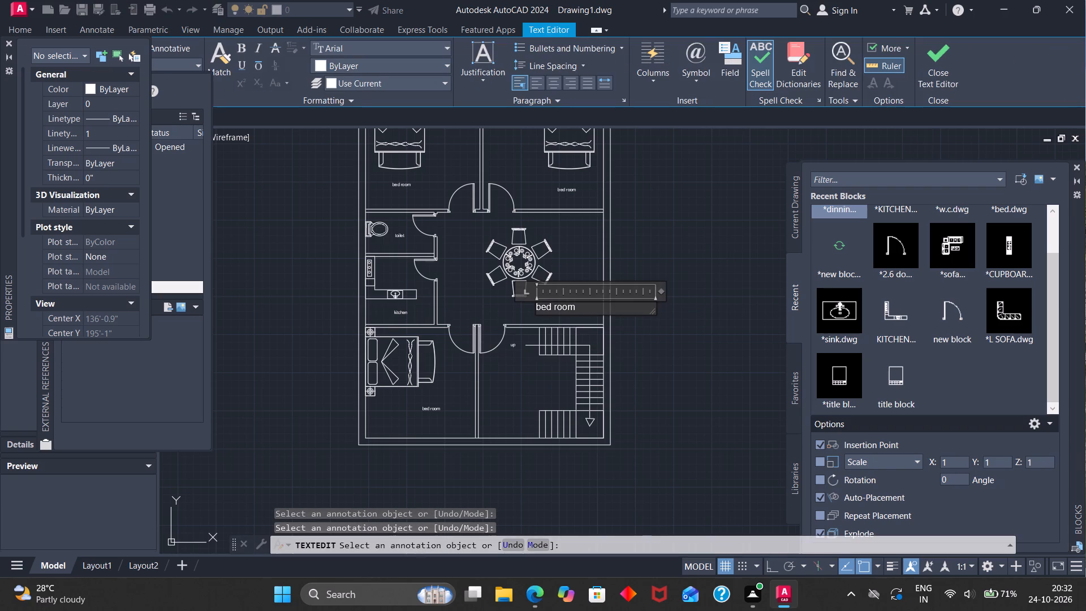
click(578, 307)
key(BackSpace)
key(BackSpace)
key(BackSpace)
key(BackSpace)
key(BackSpace)
key(BackSpace)
key(BackSpace)
key(BackSpace)
key(BackSpace)
key(BackSpace)
key(BackSpace)
key(BackSpace)
key(d)
key(i)
key(m)
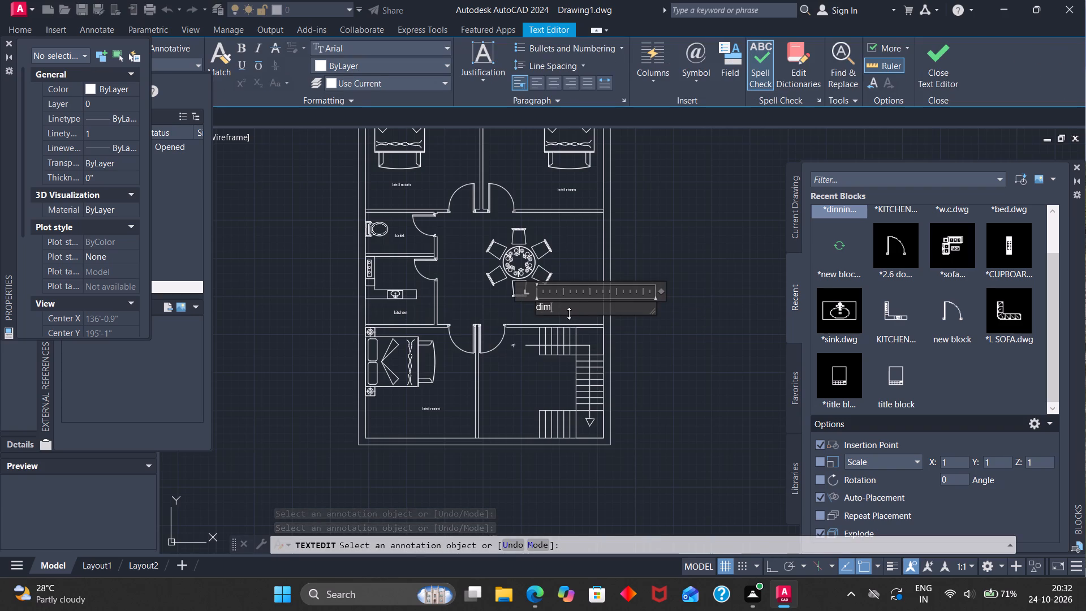
key(BackSpace)
text(nin)
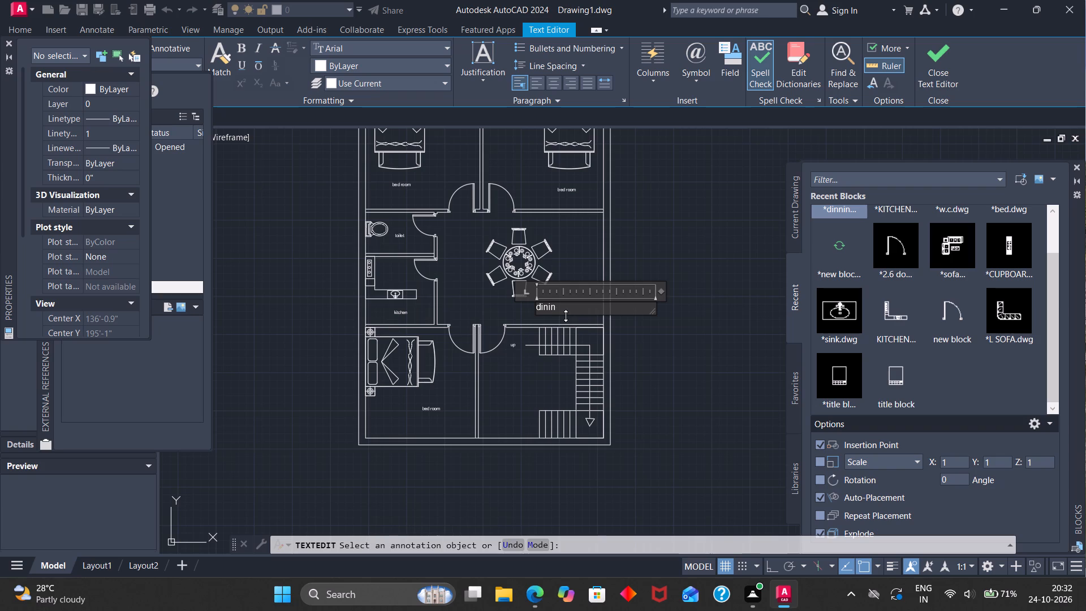
key(g)
key(space)
text(t)
key(BackSpace)
key(Escape)
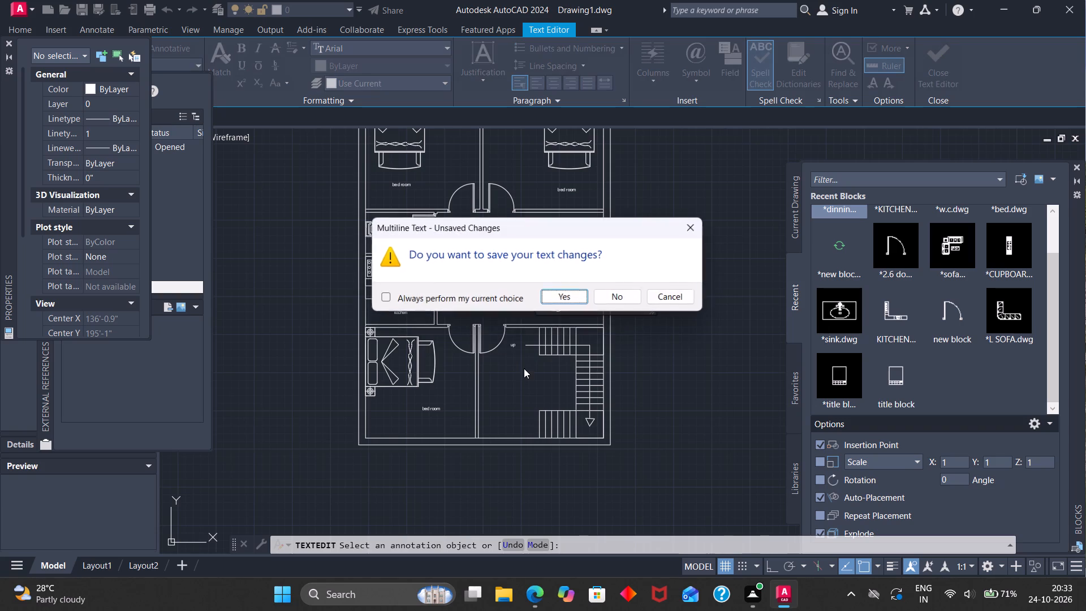
click(689, 225)
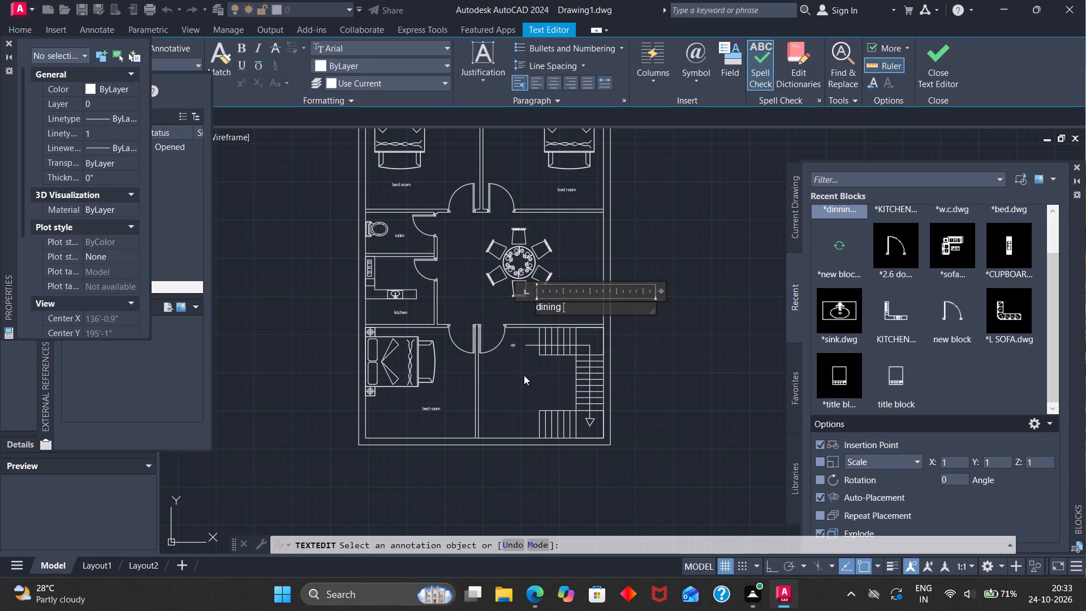
click(523, 375)
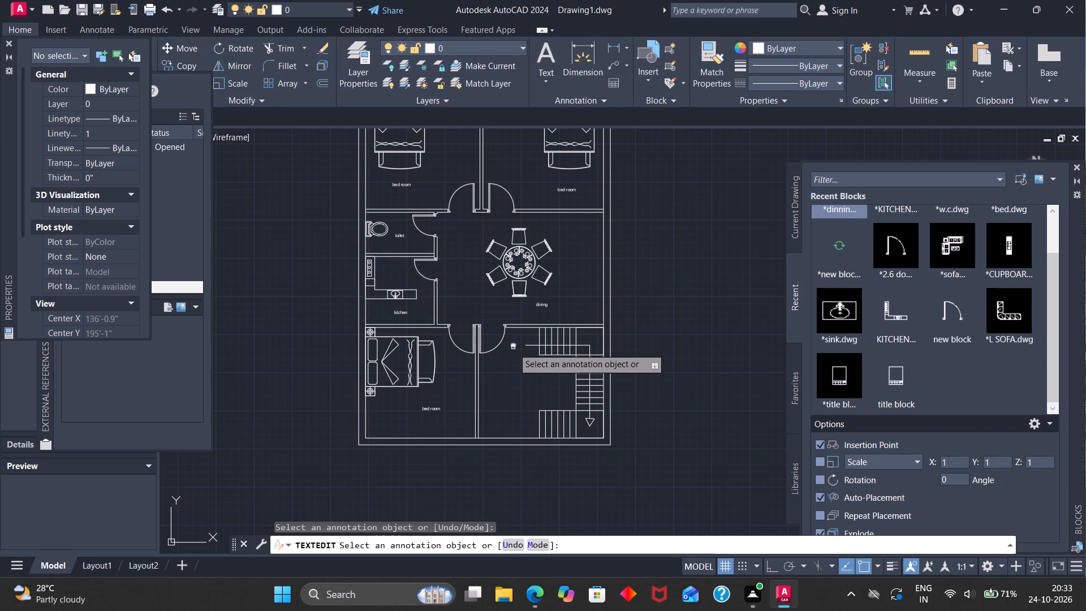
key(Escape)
Move the "up" label closer to the start of the staircase direction line.
scroll(512, 345, up, 2)
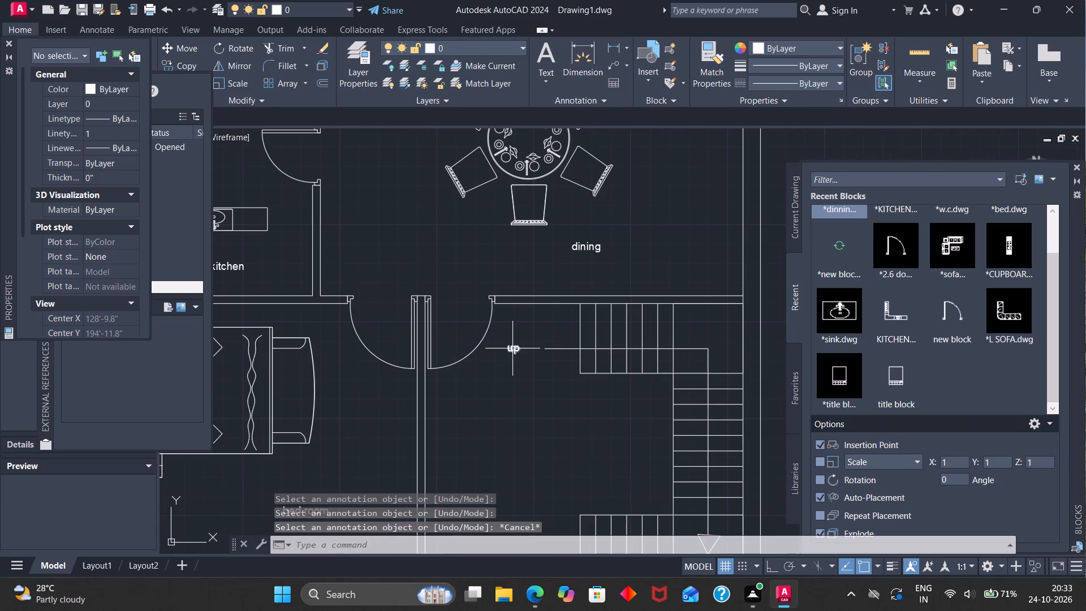
click(512, 348)
key(m)
key(Return)
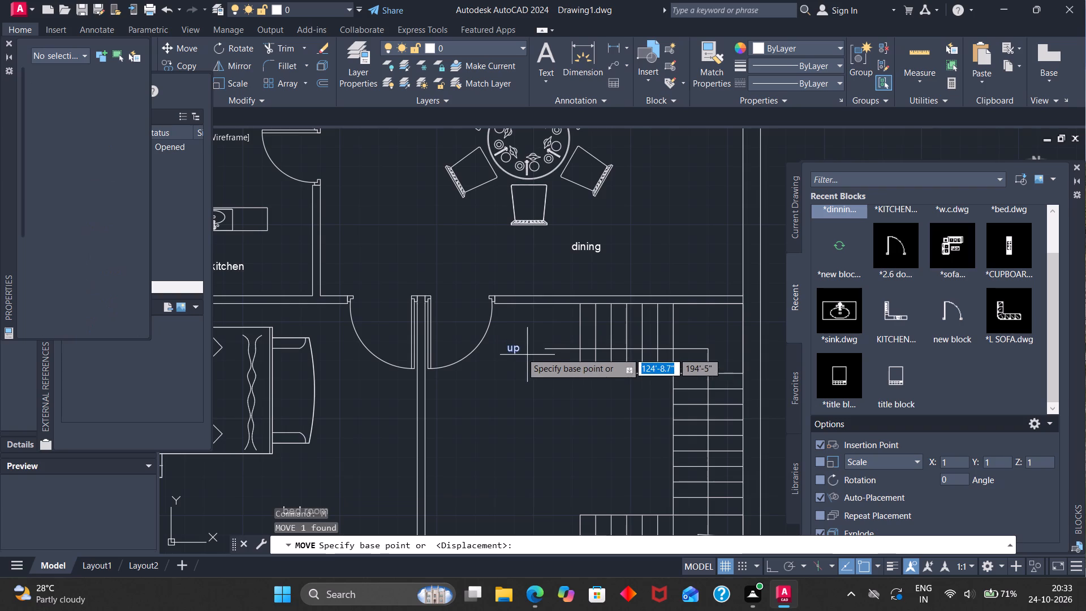
click(516, 347)
click(533, 346)
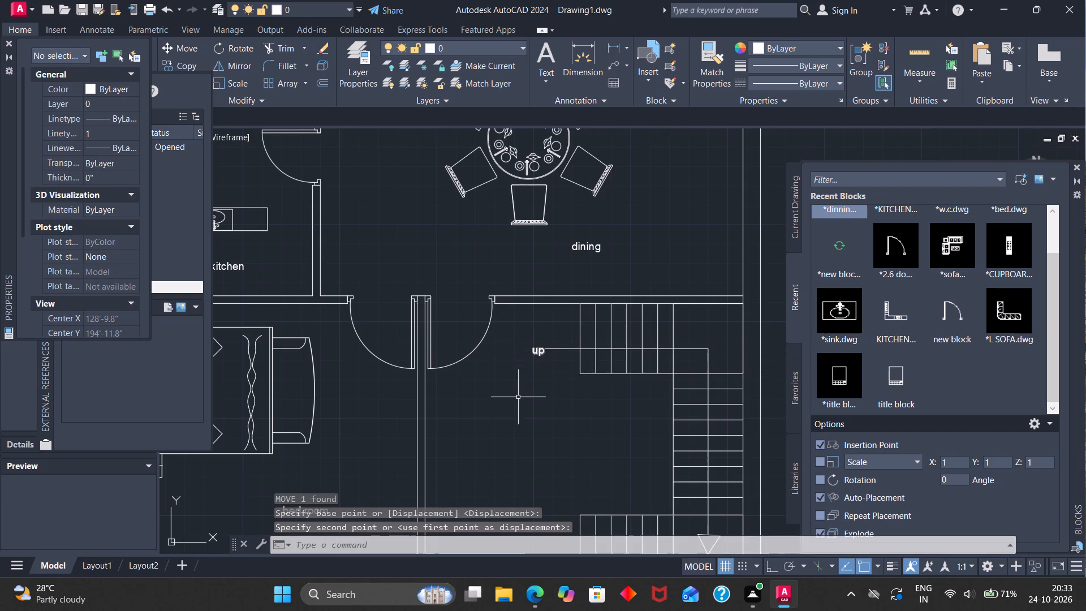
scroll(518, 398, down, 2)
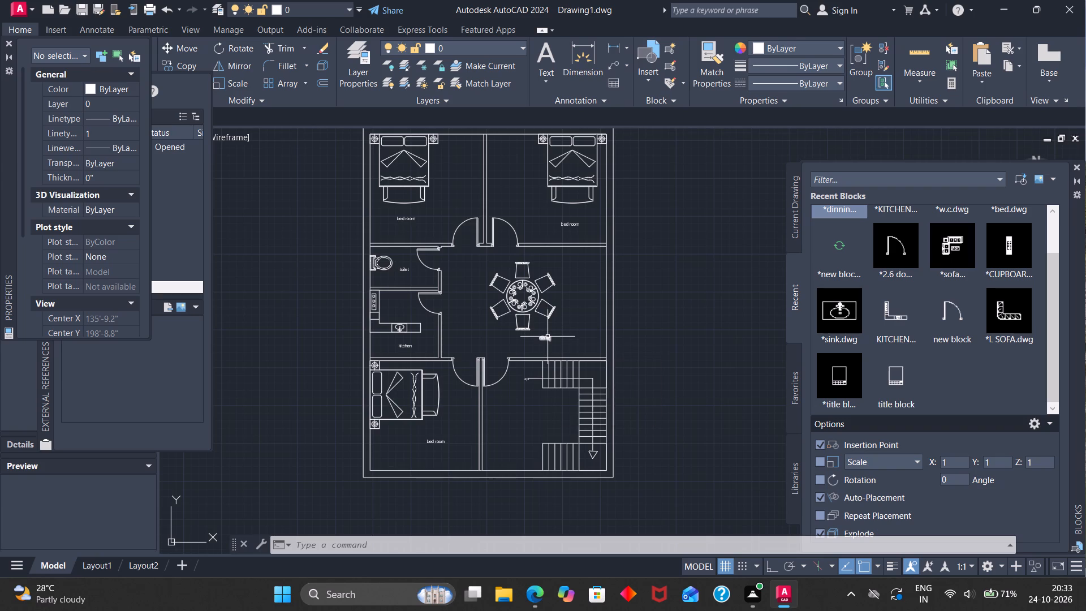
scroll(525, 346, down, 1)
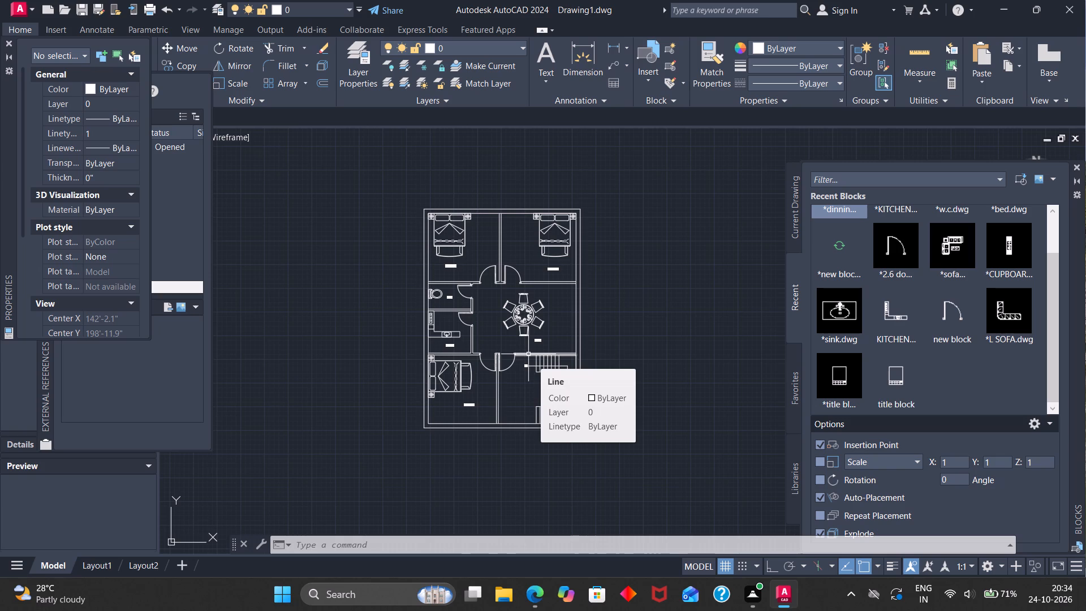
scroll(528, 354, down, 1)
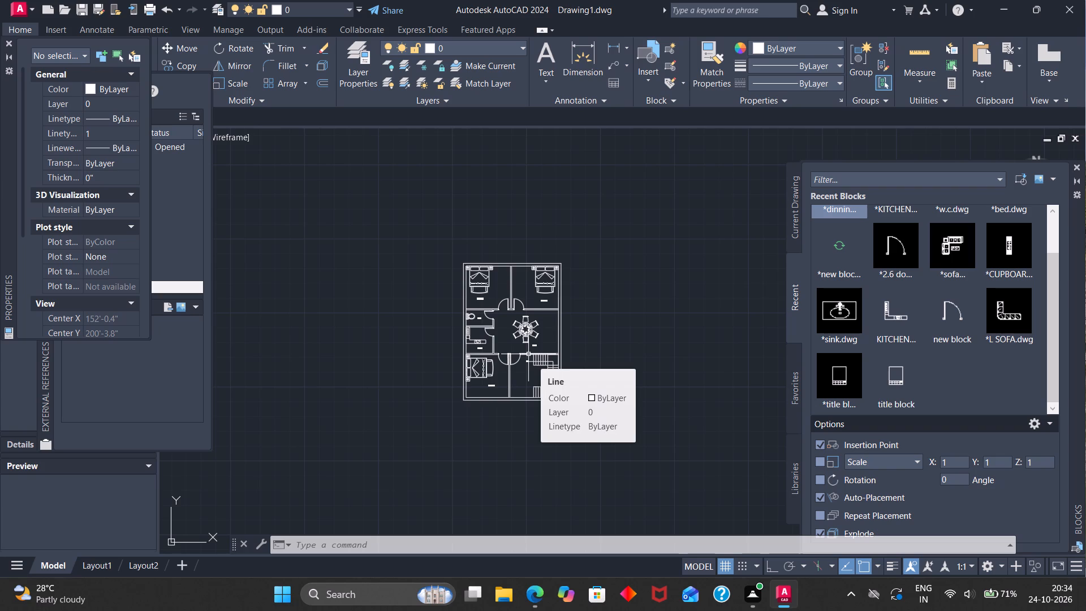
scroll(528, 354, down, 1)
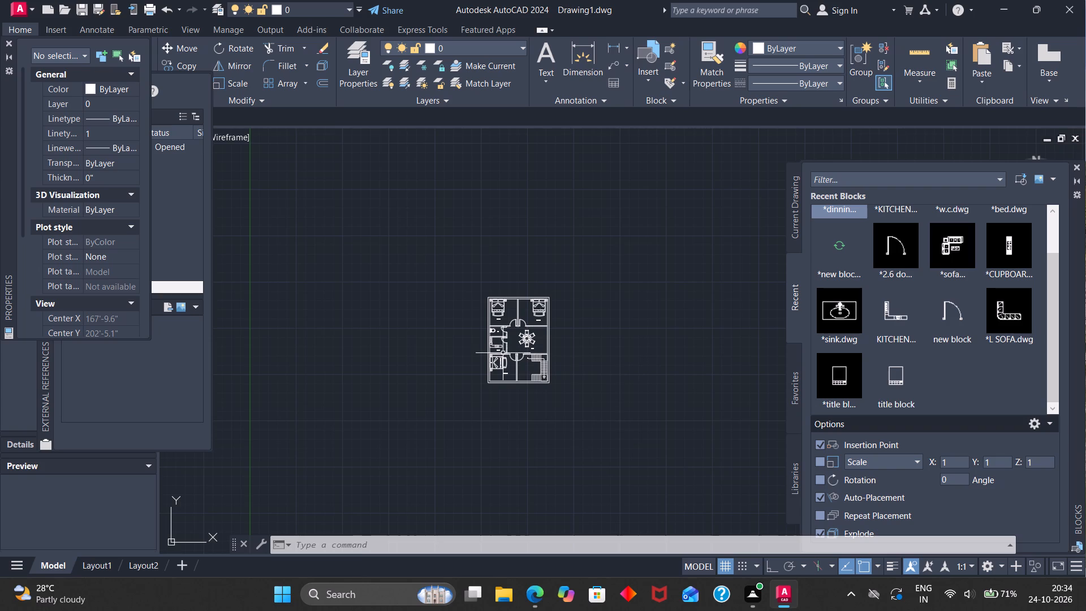
Hatch the inside of the triangular arrowhead at the end of the staircase direction line.
scroll(527, 383, up, 4)
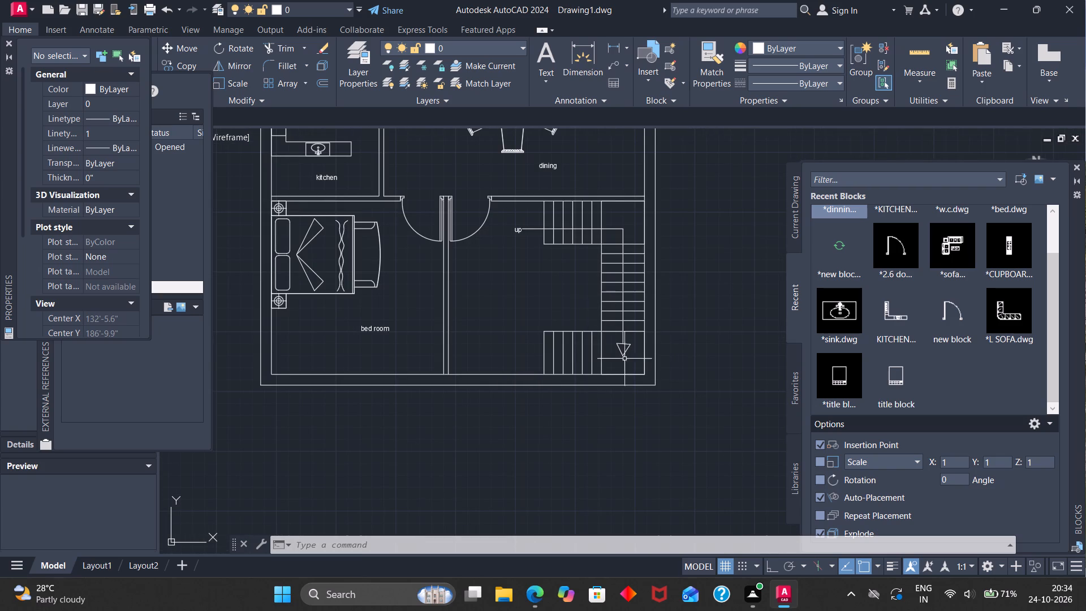
click(626, 351)
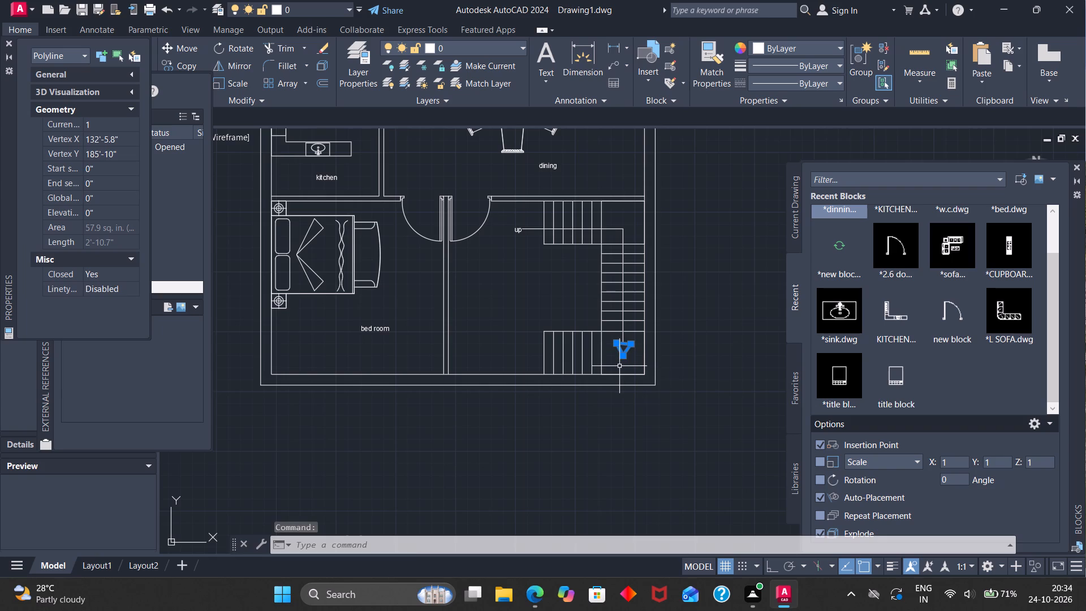
key(h)
key(Return)
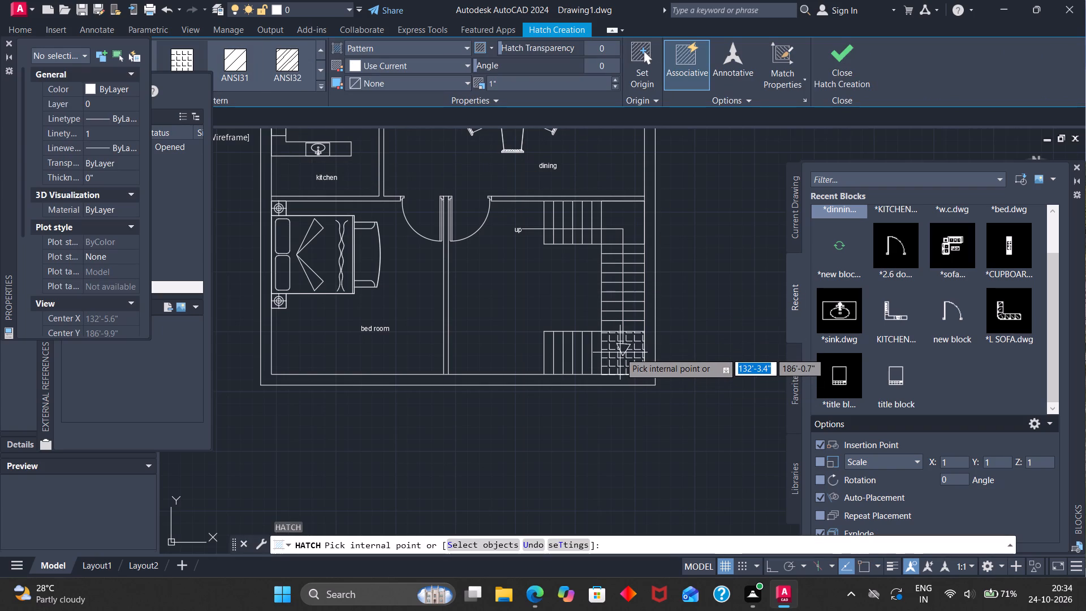
scroll(623, 347, up, 3)
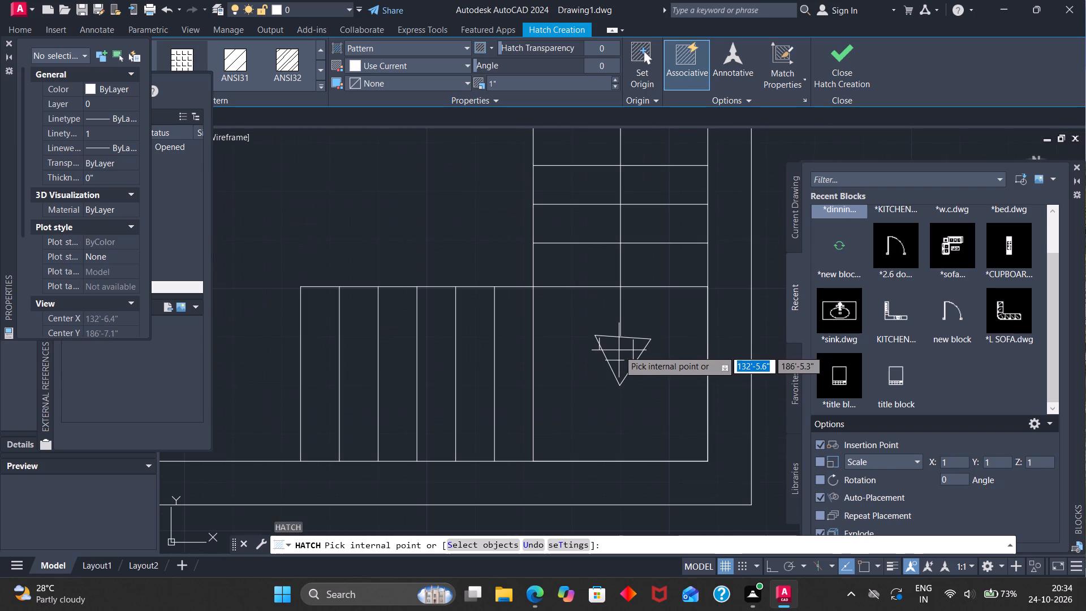
click(619, 350)
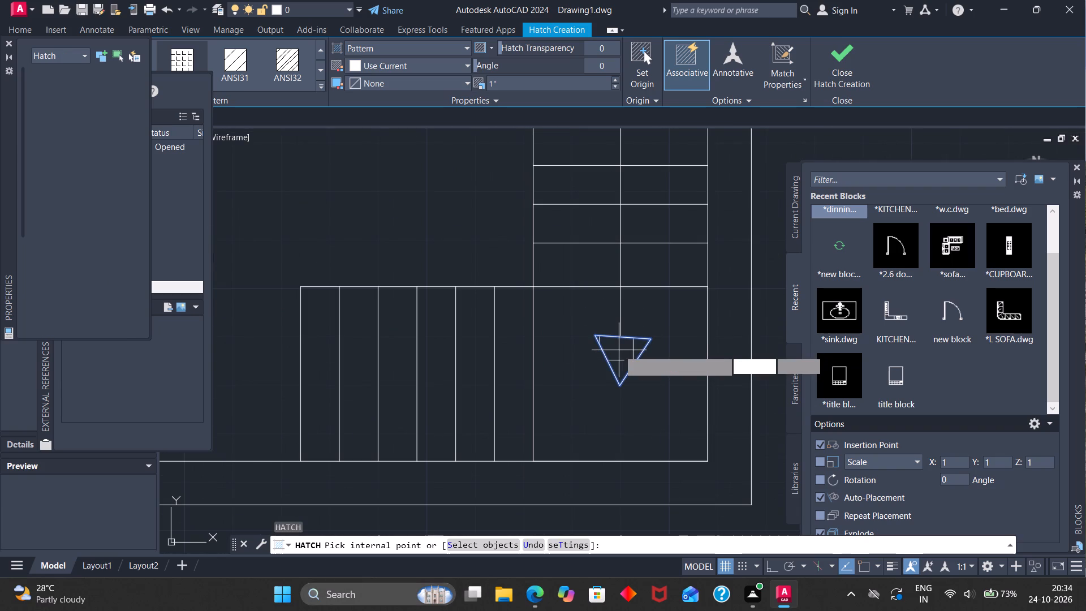
key(Escape)
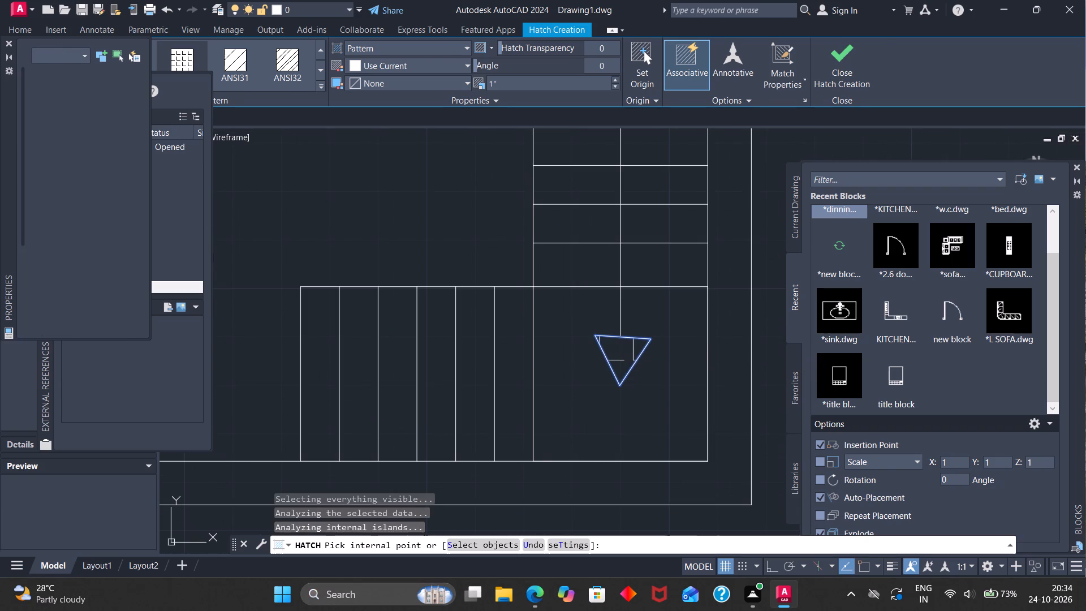
Close the Properties and External References palettes.
click(7, 43)
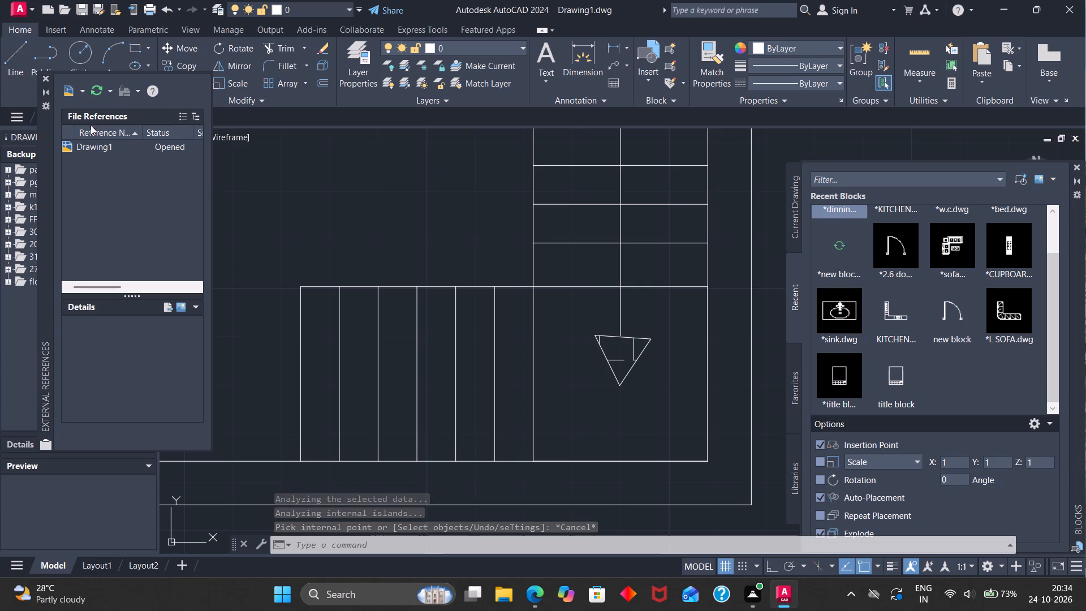
click(44, 75)
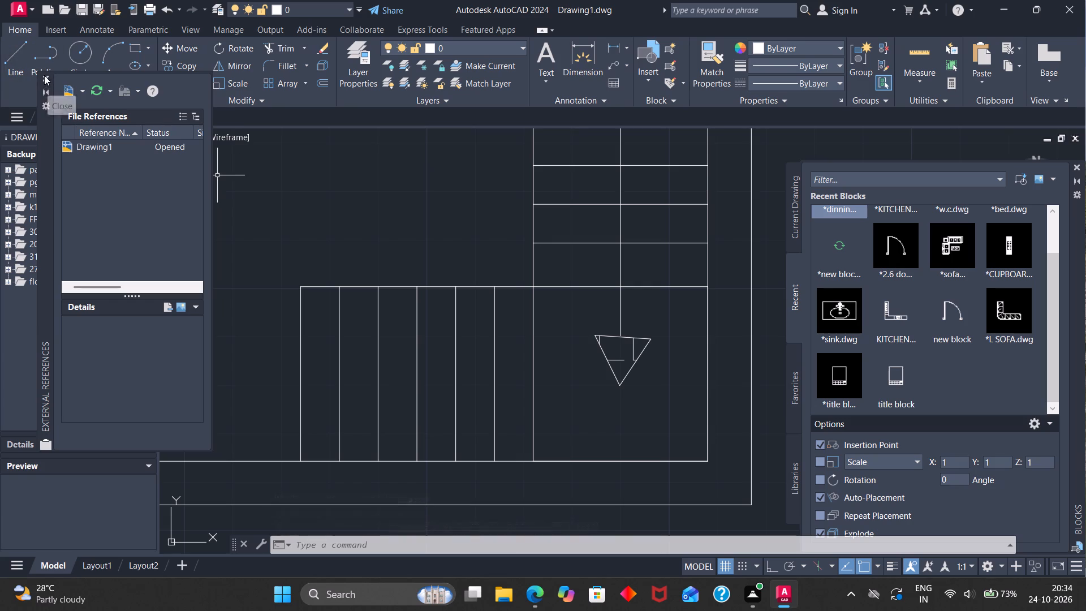
Dimension the overall outer width of the floor plan, placing the dimension line just above the top wall.
scroll(275, 247, down, 6)
scroll(248, 200, down, 1)
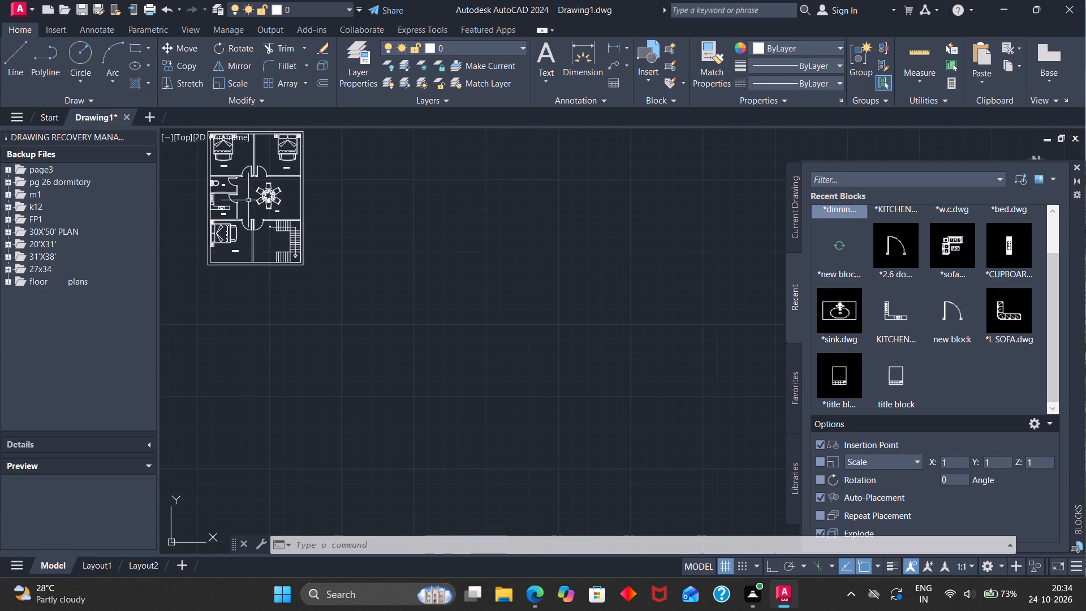
scroll(248, 200, down, 1)
scroll(229, 157, up, 3)
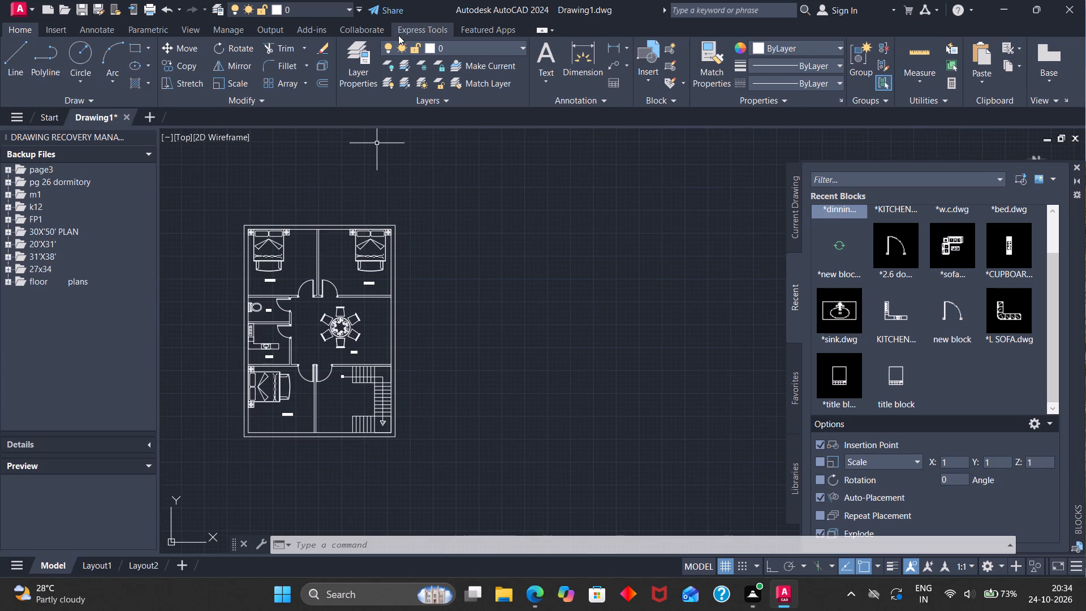
click(569, 78)
scroll(235, 222, up, 4)
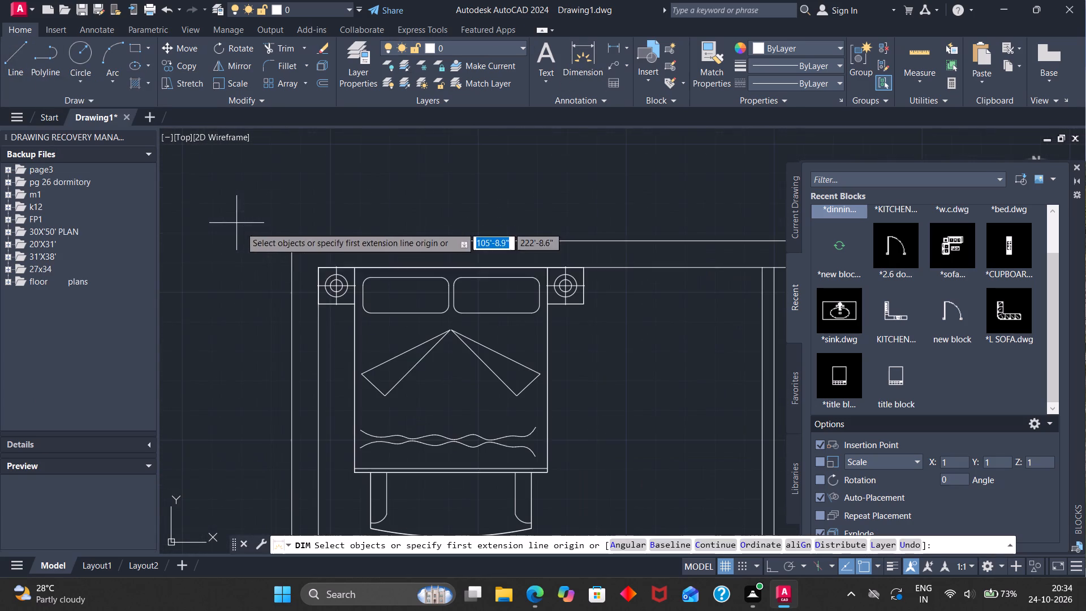
click(294, 239)
scroll(468, 243, down, 4)
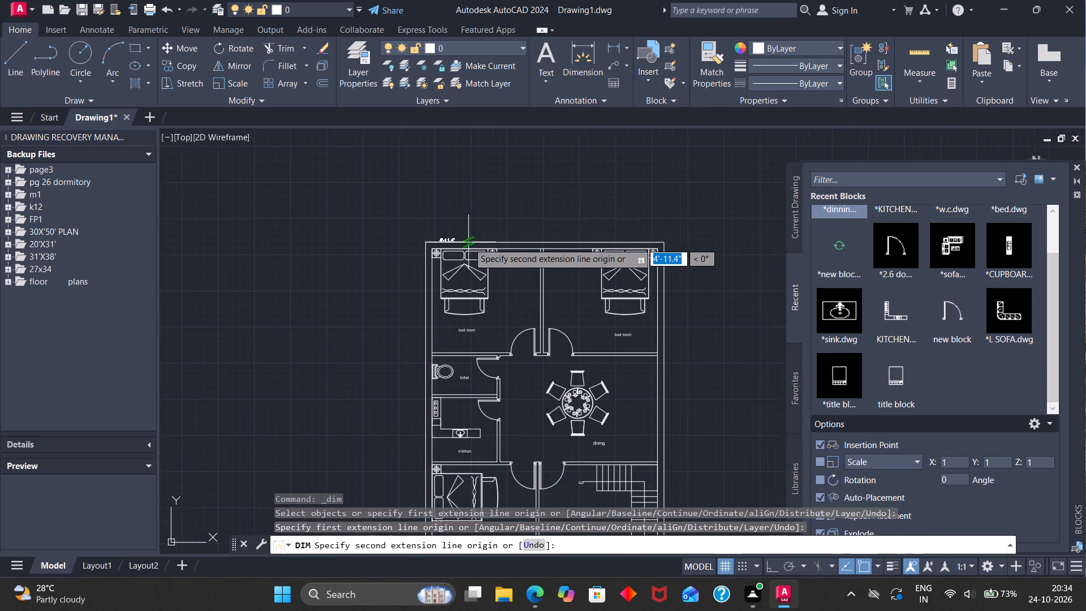
scroll(468, 243, down, 1)
scroll(548, 244, up, 3)
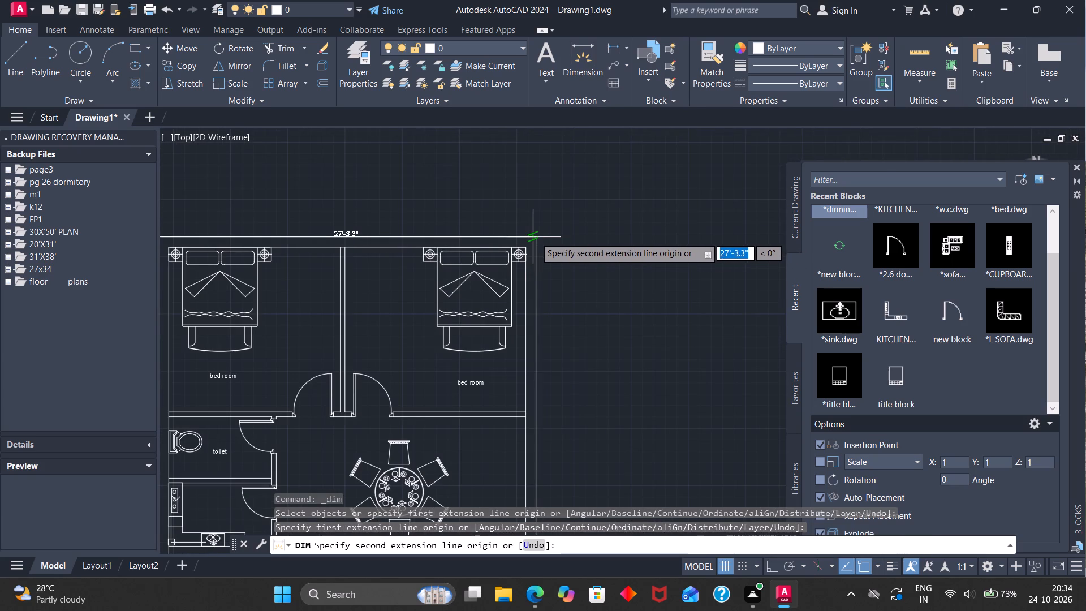
click(536, 238)
click(539, 221)
scroll(547, 226, down, 2)
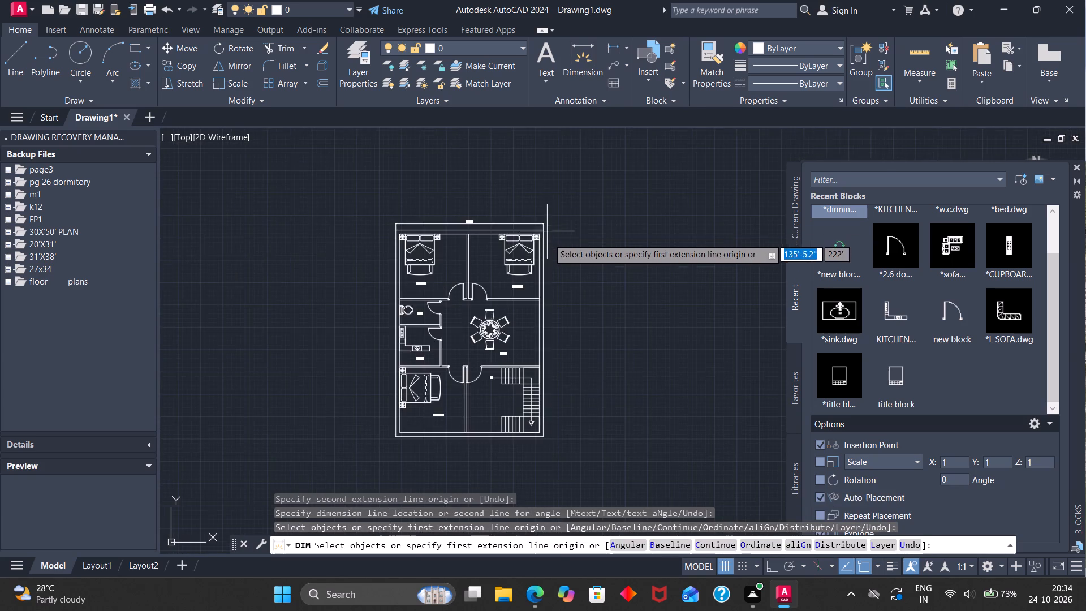
scroll(549, 242, up, 2)
key(space)
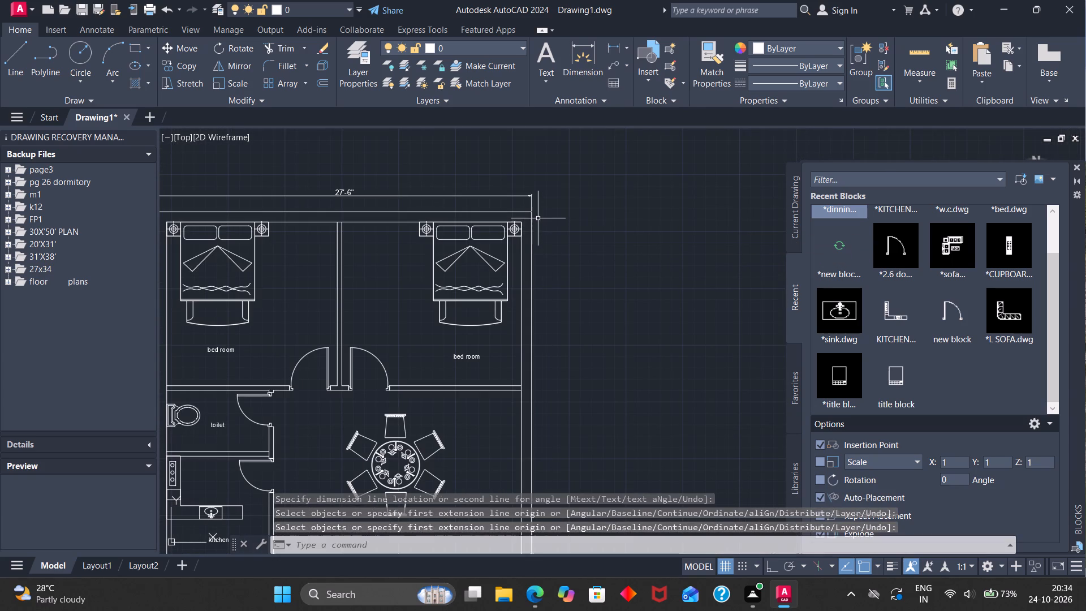
Dimension the overall outer depth of the plan along its right-hand exterior wall, placing the dimension line just outside it.
key(space)
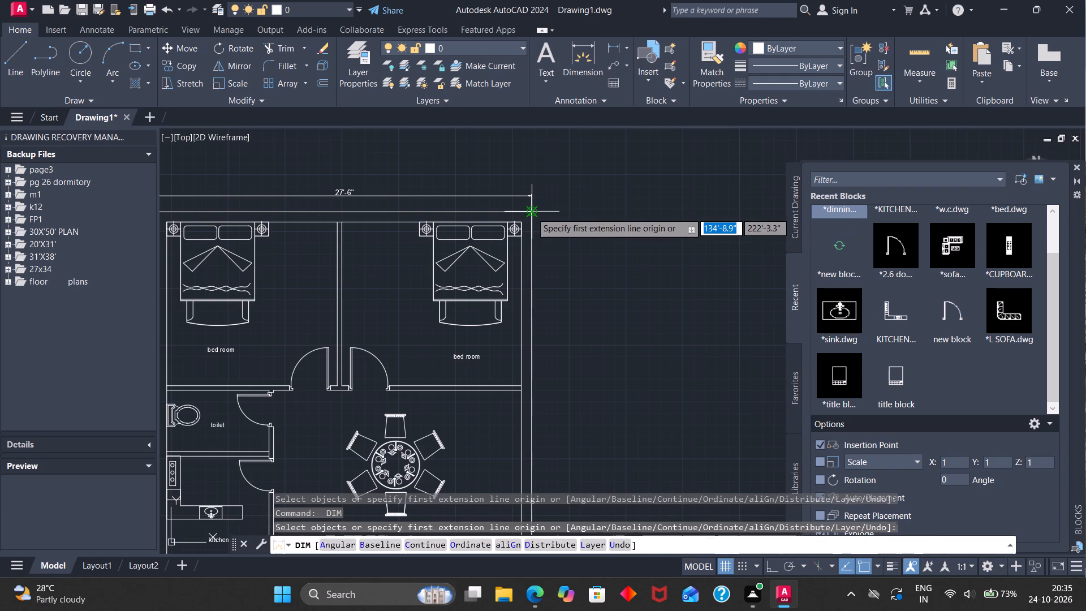
click(531, 213)
scroll(575, 324, down, 3)
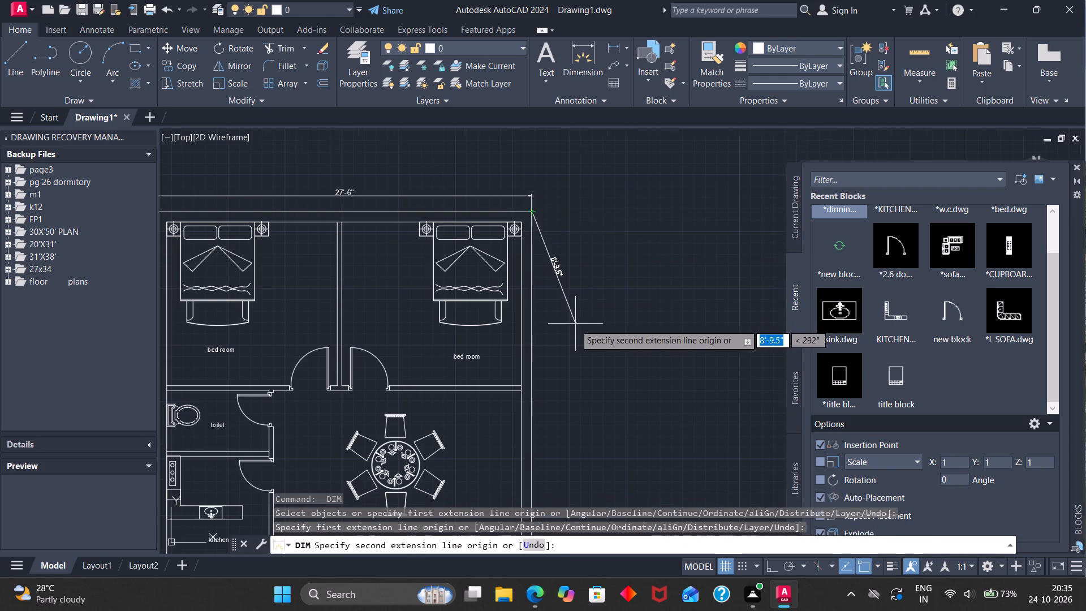
scroll(572, 328, down, 4)
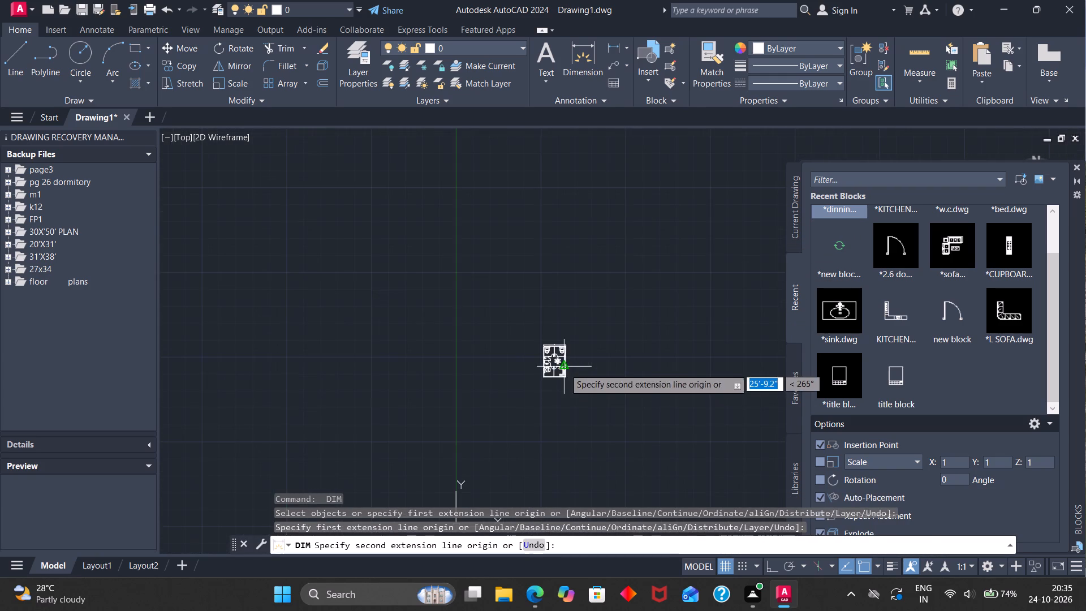
scroll(567, 380, up, 9)
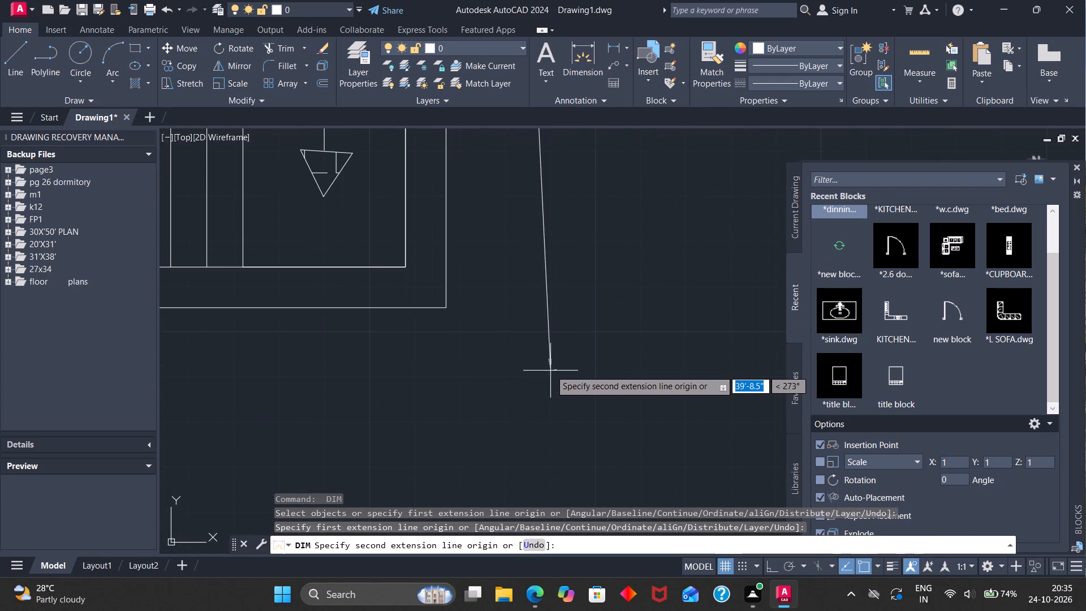
click(446, 306)
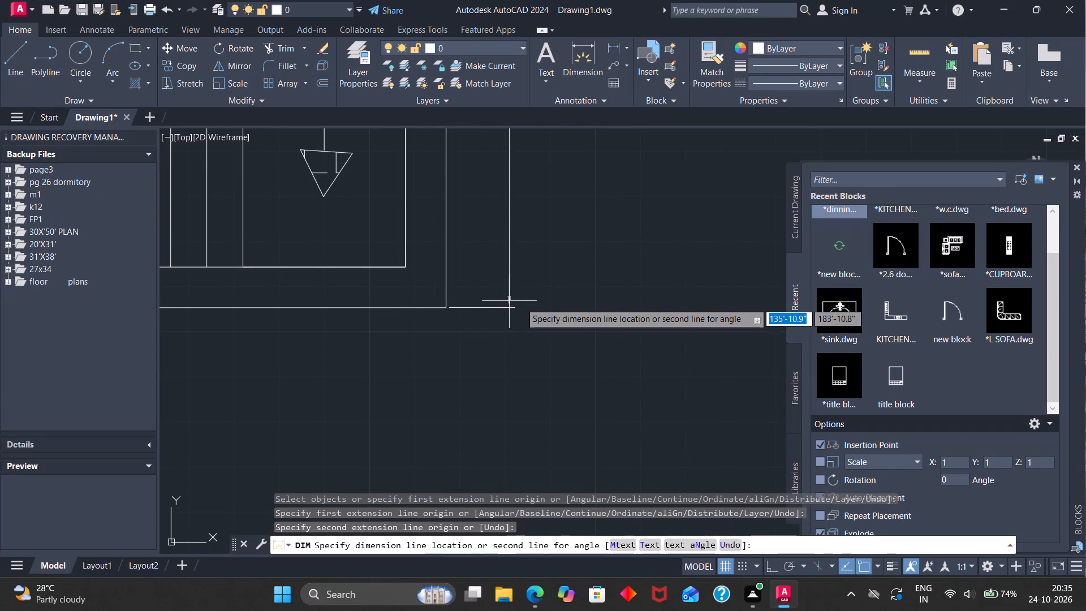
click(490, 307)
scroll(490, 305, down, 7)
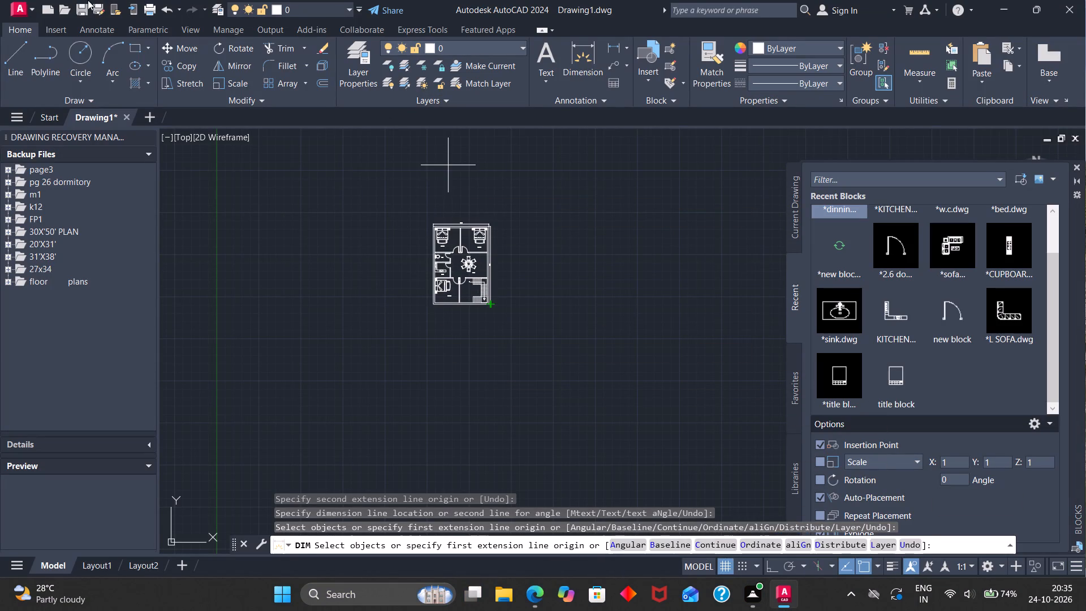
Save the drawing under the name "planf" as an AutoCAD 2018 drawing in the Documents folder.
click(31, 12)
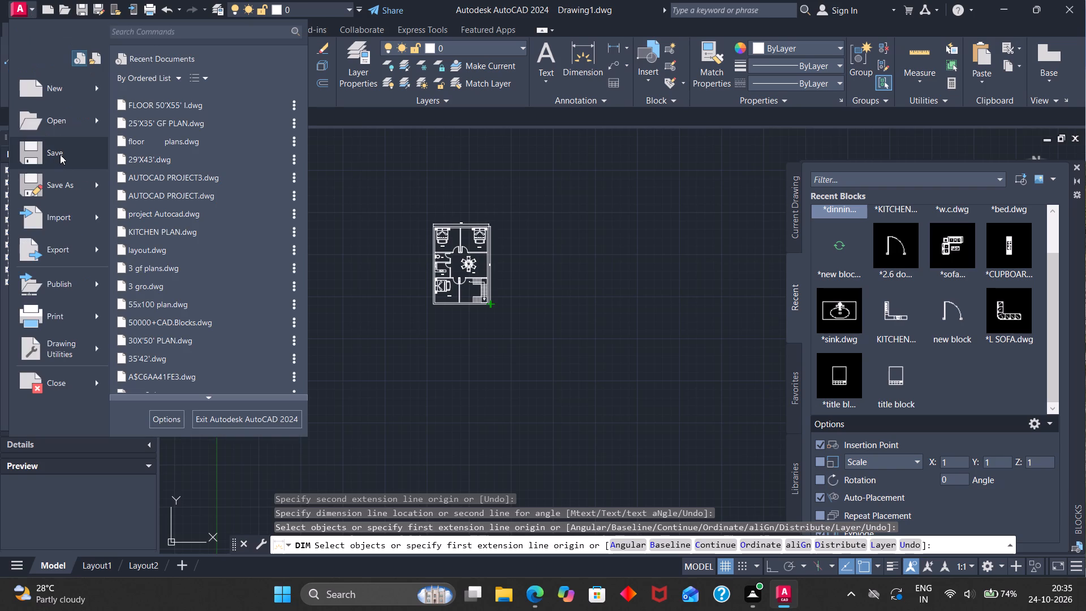
click(71, 190)
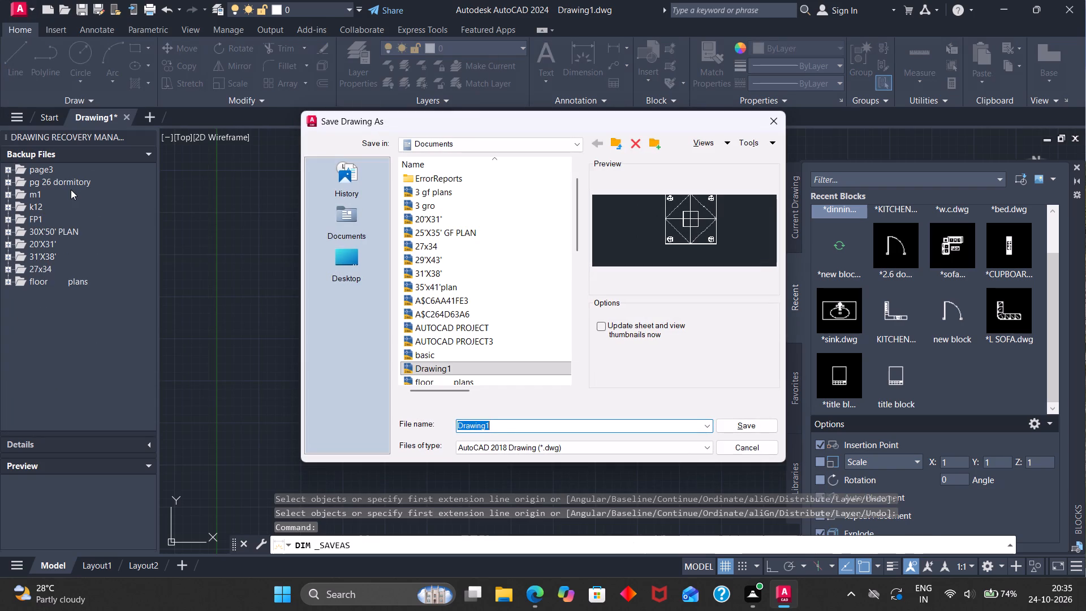
click(518, 429)
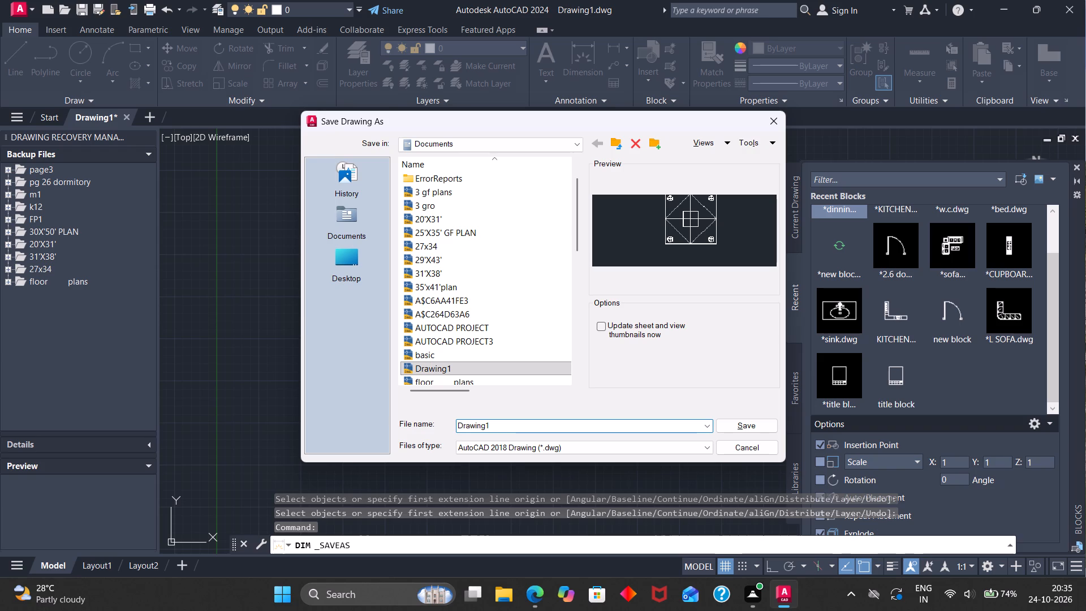
key(BackSpace)
key(BackSpace)
key(BackSpace)
key(BackSpace)
key(BackSpace)
key(BackSpace)
key(BackSpace)
key(BackSpace)
key(BackSpace)
key(BackSpace)
key(BackSpace)
key(BackSpace)
key(BackSpace)
key(BackSpace)
key(BackSpace)
key(BackSpace)
key(BackSpace)
key(BackSpace)
key(BackSpace)
key(BackSpace)
text(pl)
key(a)
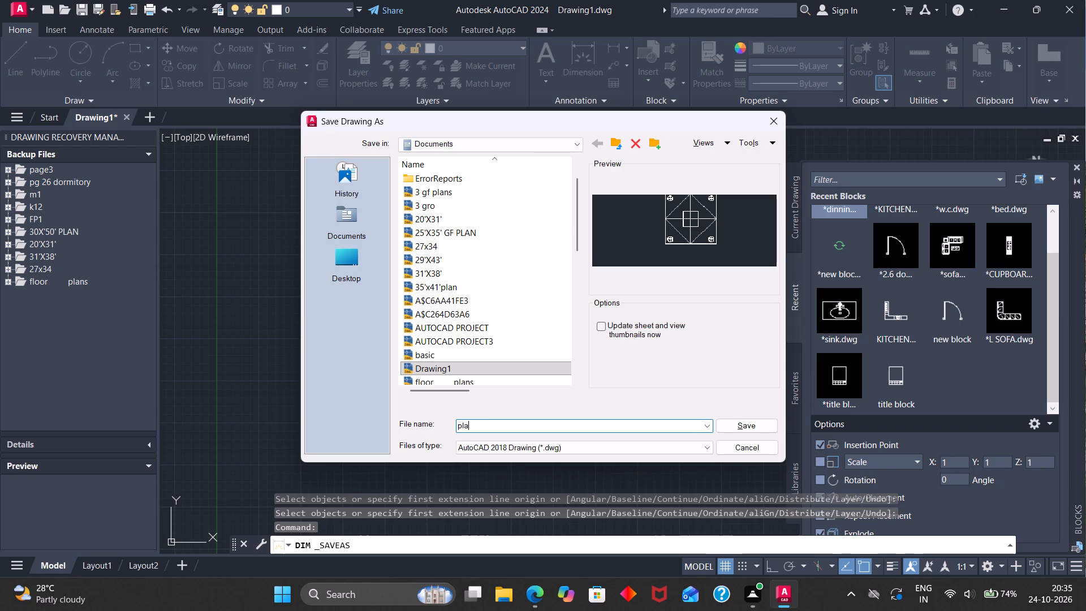
key(n)
key(f)
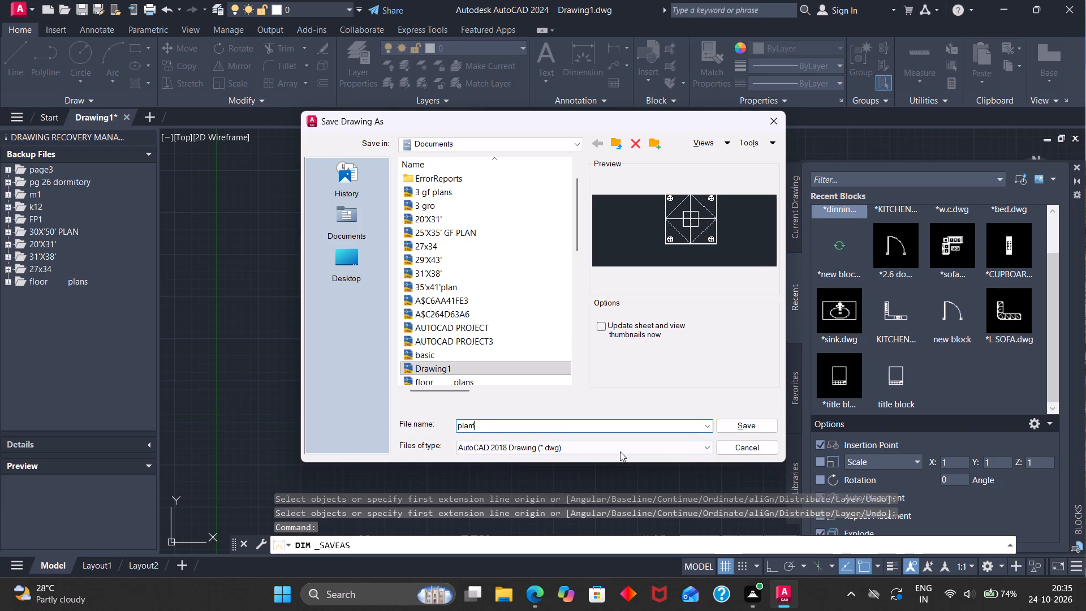
click(732, 425)
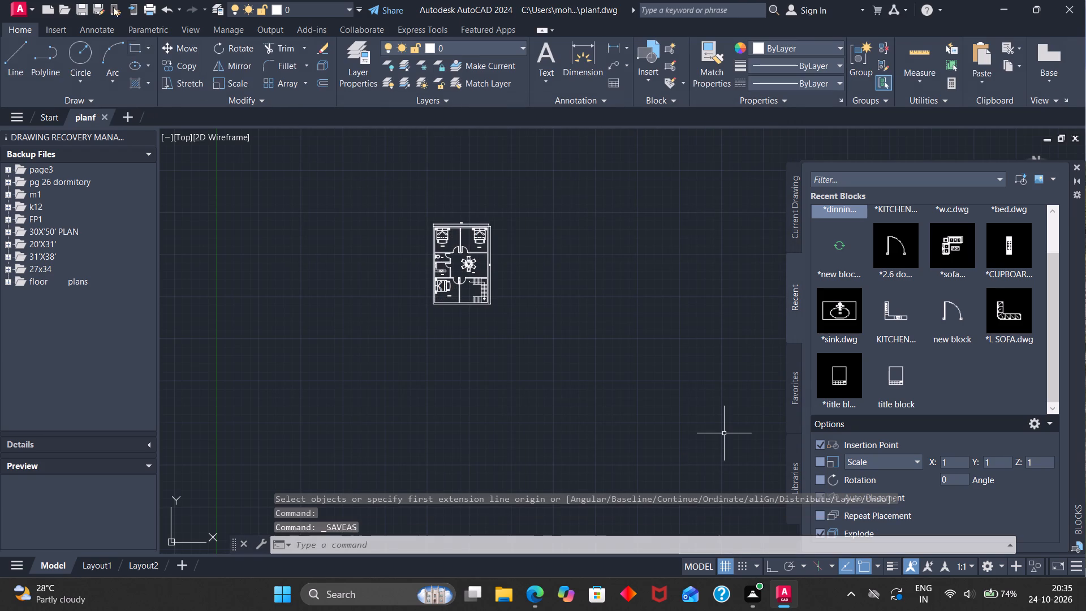
Export the drawing as planf.pdf to the Documents folder.
click(29, 10)
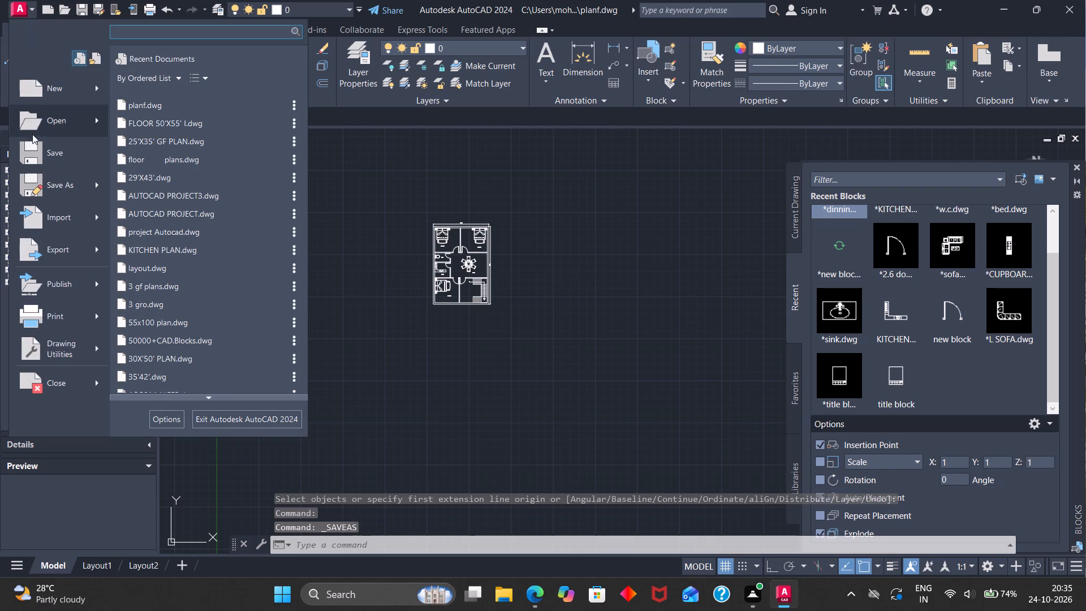
click(44, 249)
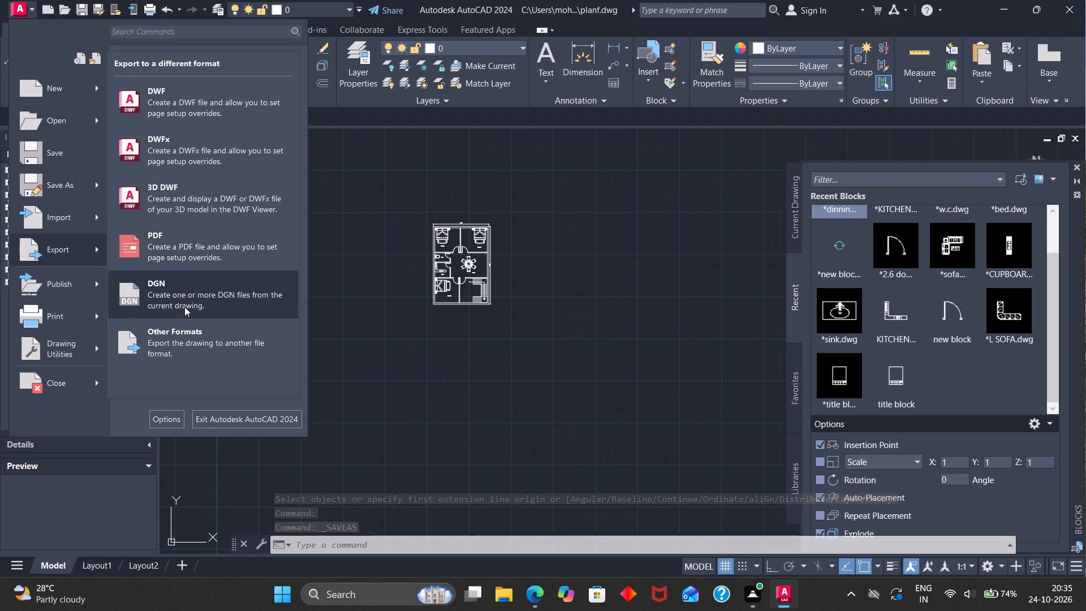
click(213, 247)
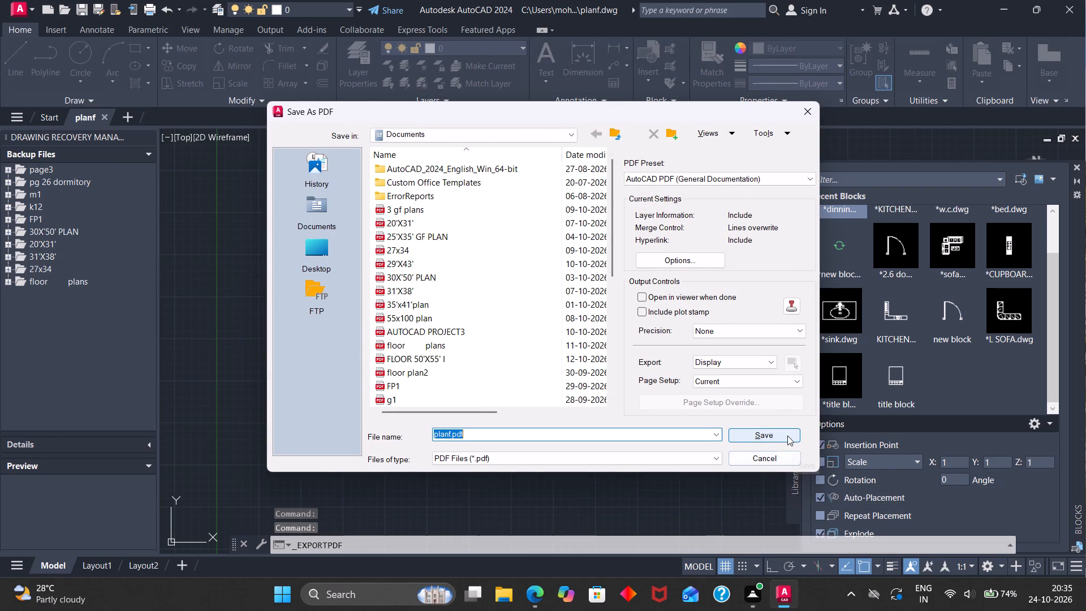
click(786, 436)
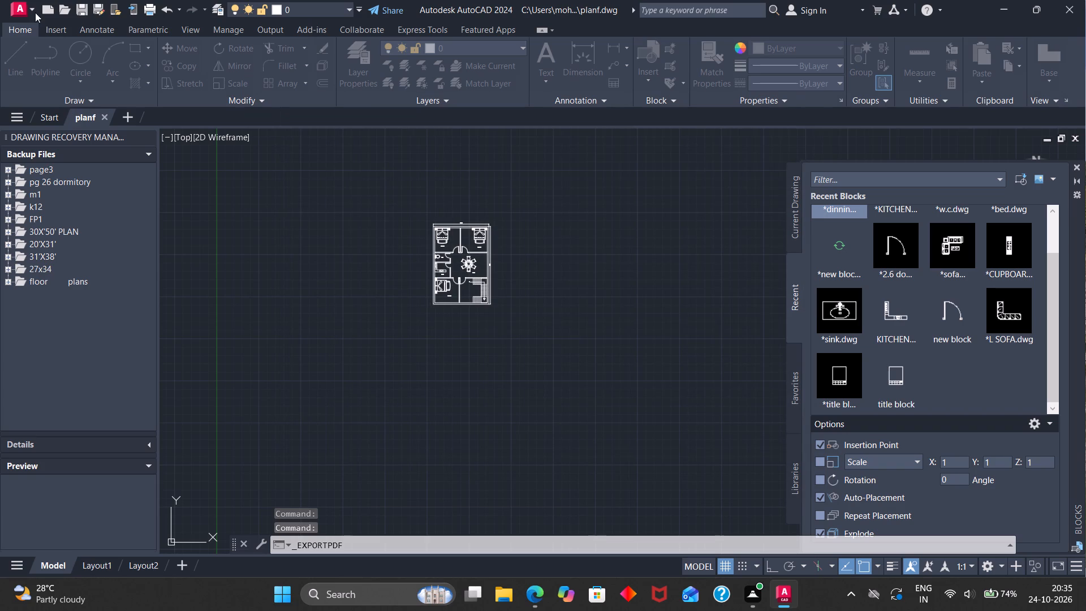
Start exporting the drawing to another file format using the Other Formats option.
click(34, 8)
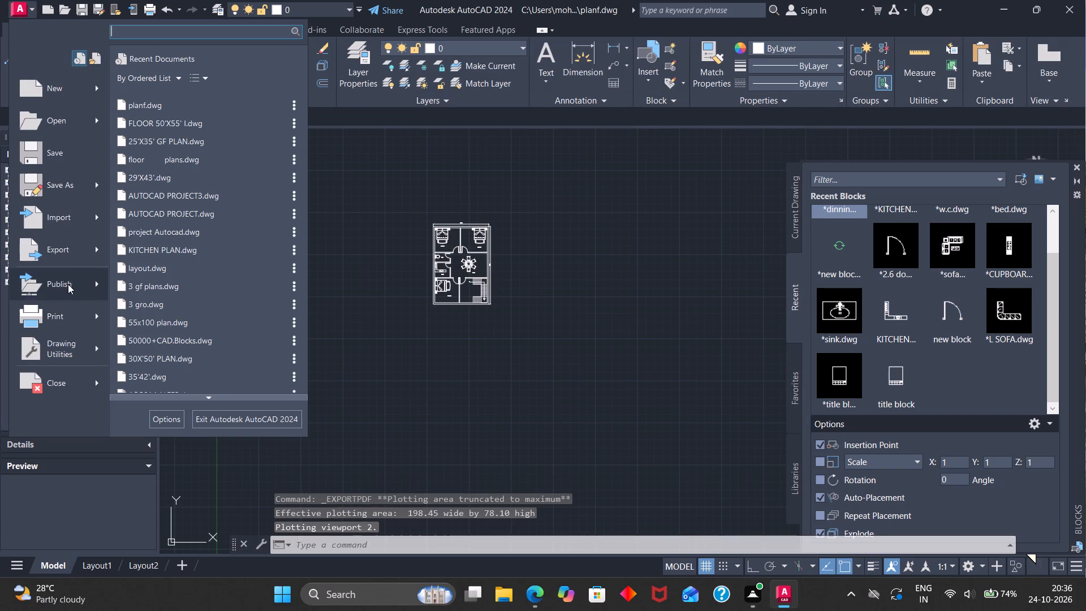
click(69, 266)
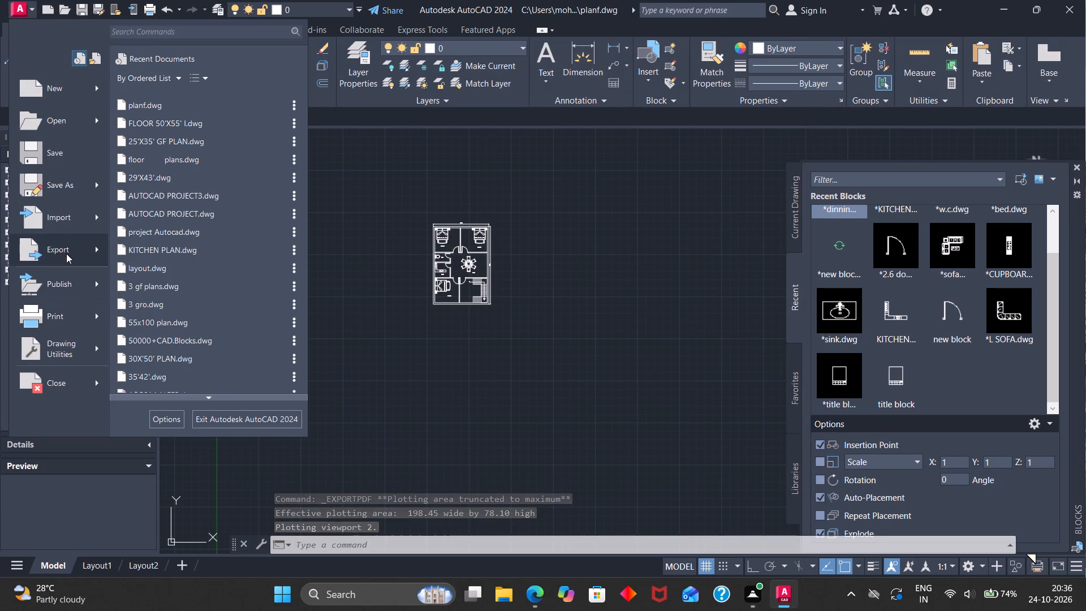
click(66, 253)
click(199, 355)
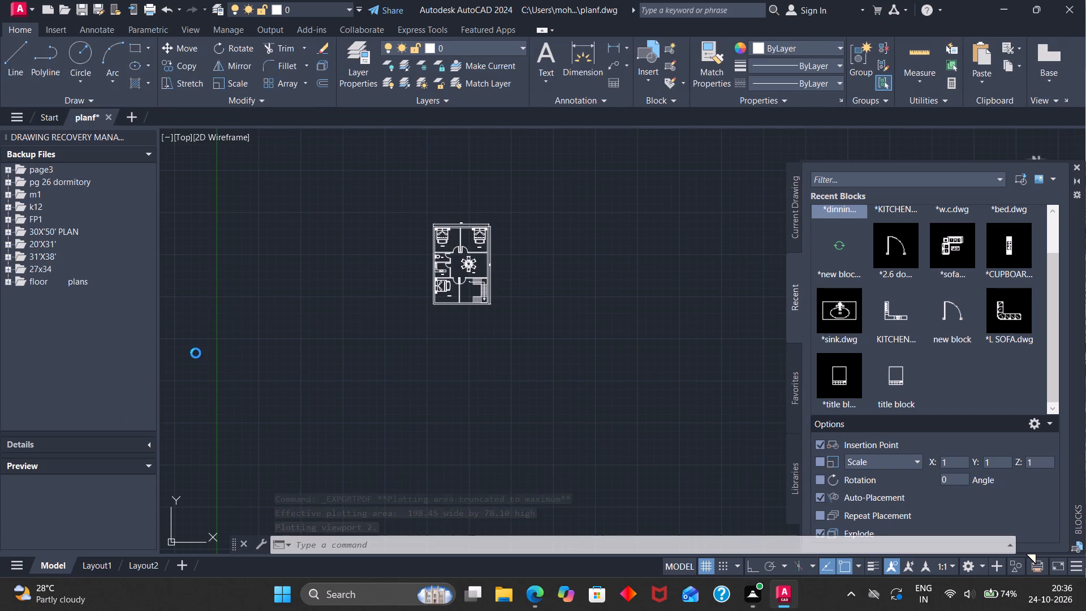